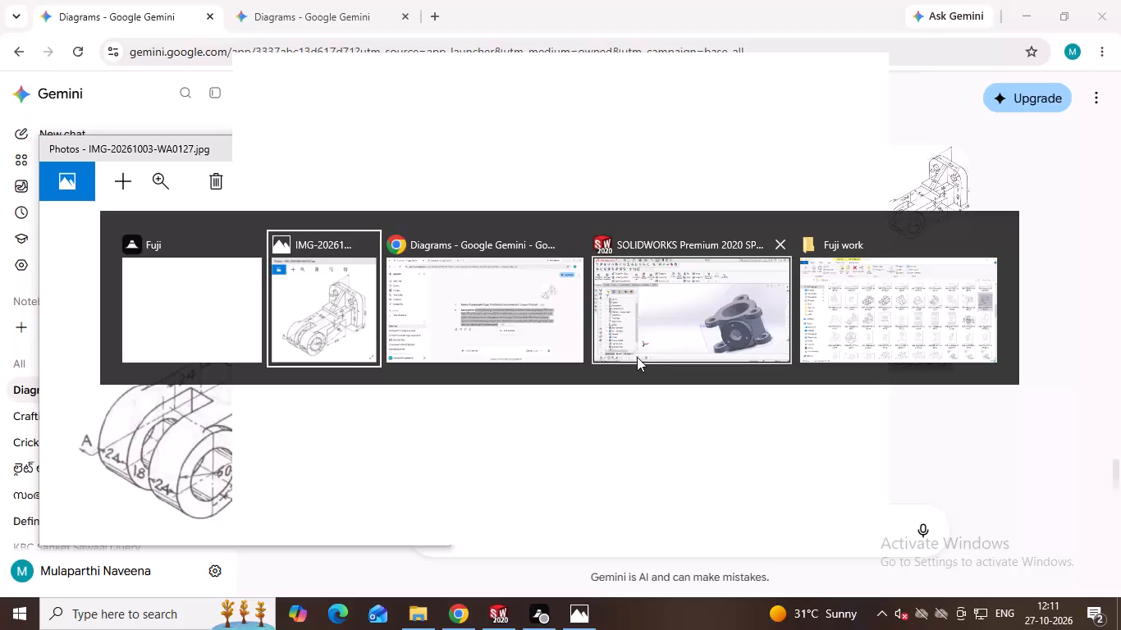
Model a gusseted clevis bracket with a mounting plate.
Switch to SOLIDWORKS and create a new part document.
key(alt+Tab)
key(alt+Tab)
key(alt+Tab)
key(alt+Tab)
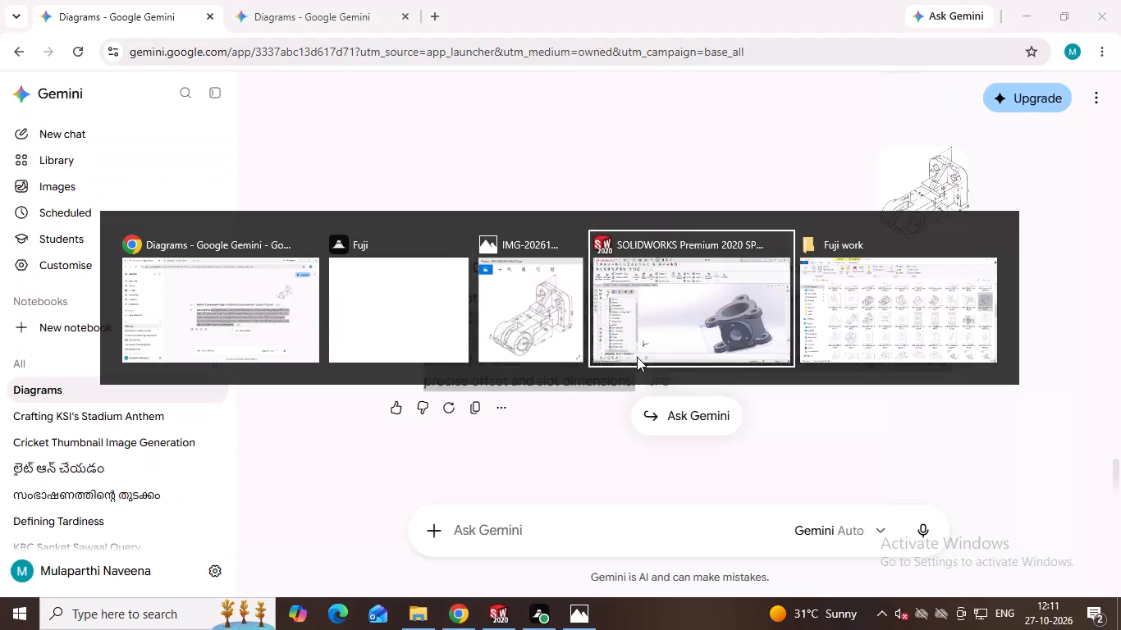
key(alt+Tab)
key(alt+Tab)
key(alt+Tab)
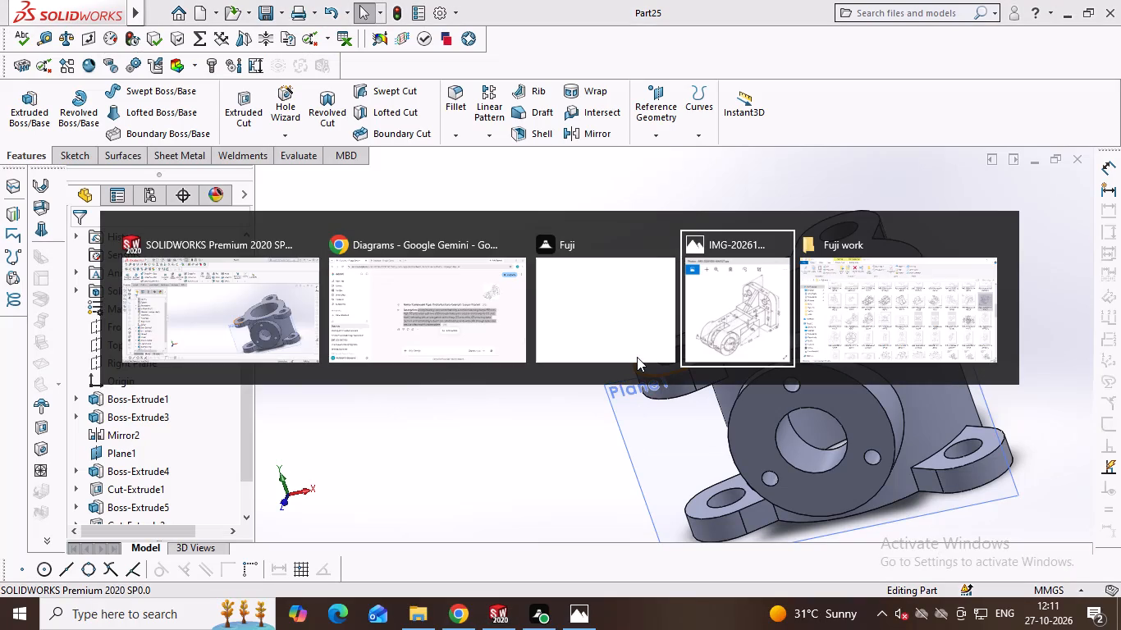
key(alt+Tab)
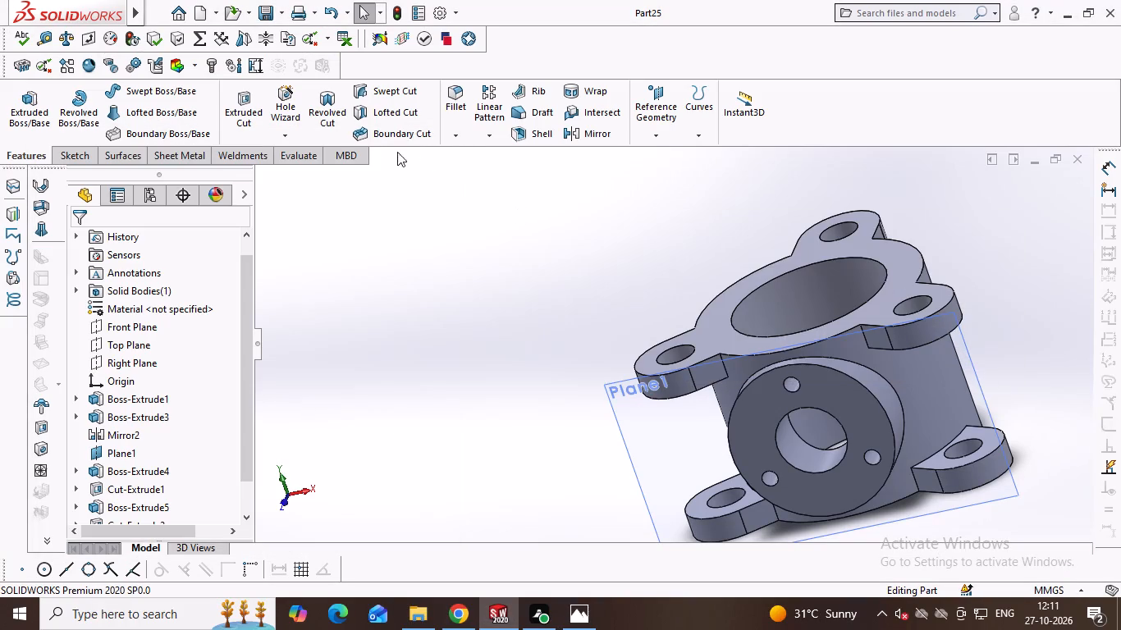
click(202, 11)
triple_click(342, 272)
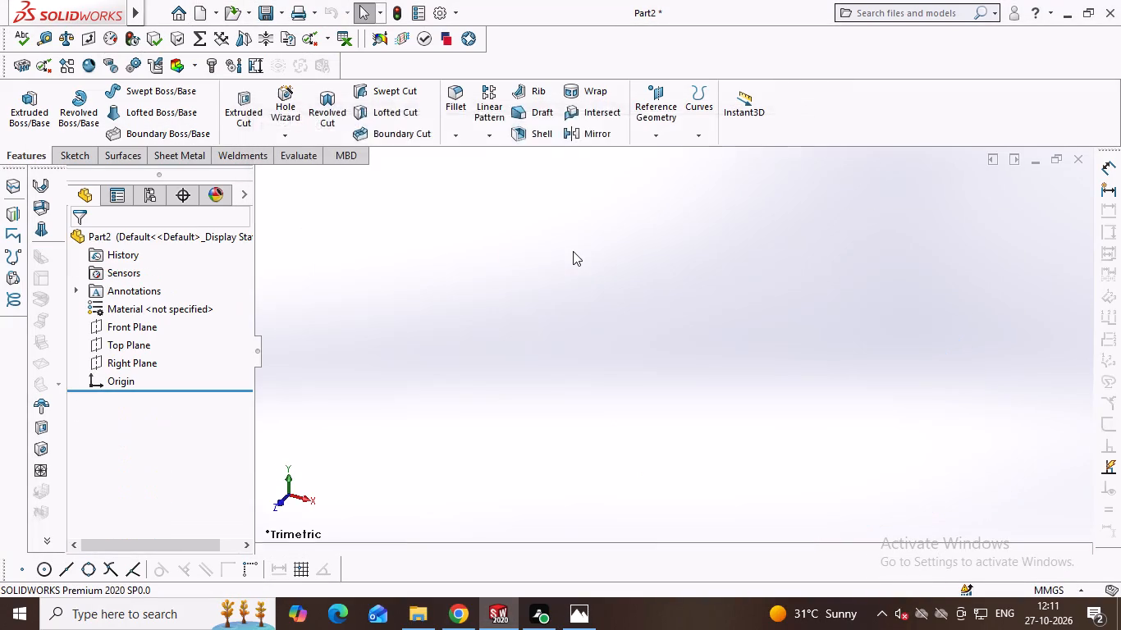
On the Front Plane, sketch a closed rectangle of lines from the origin, 92 mm wide and 80 mm high.
click(128, 319)
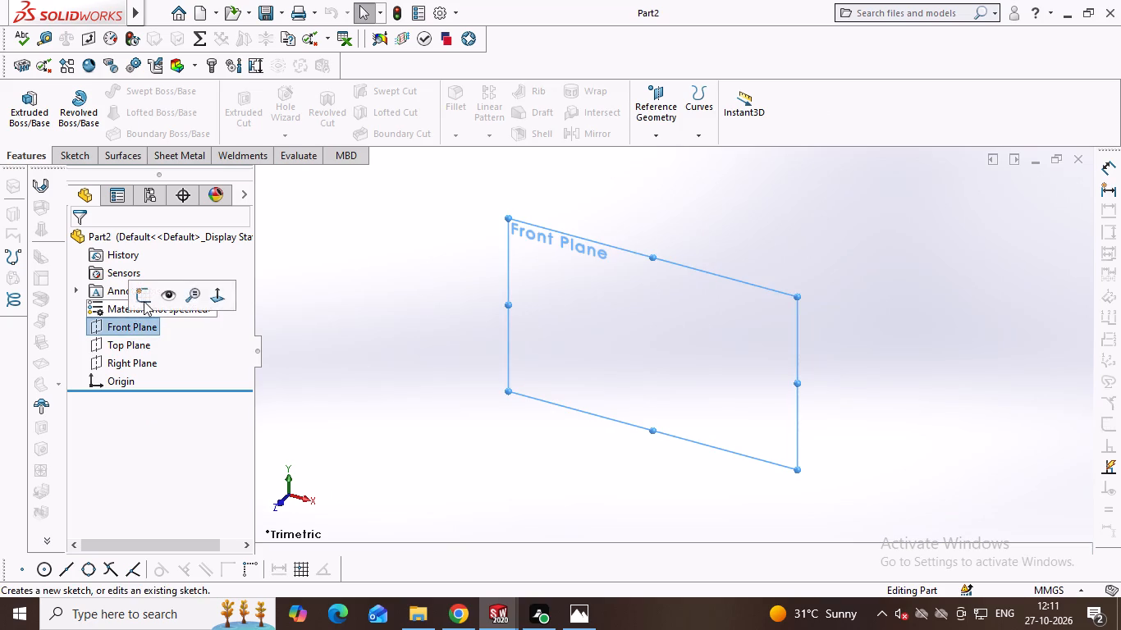
click(144, 299)
key(alt+Tab)
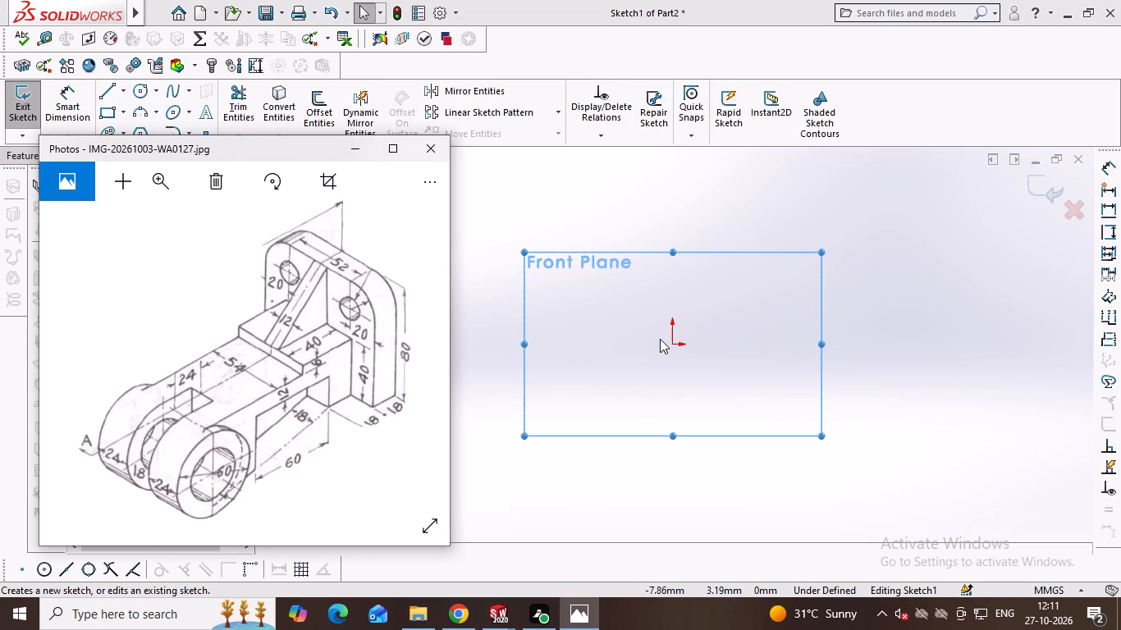
key(alt+Tab)
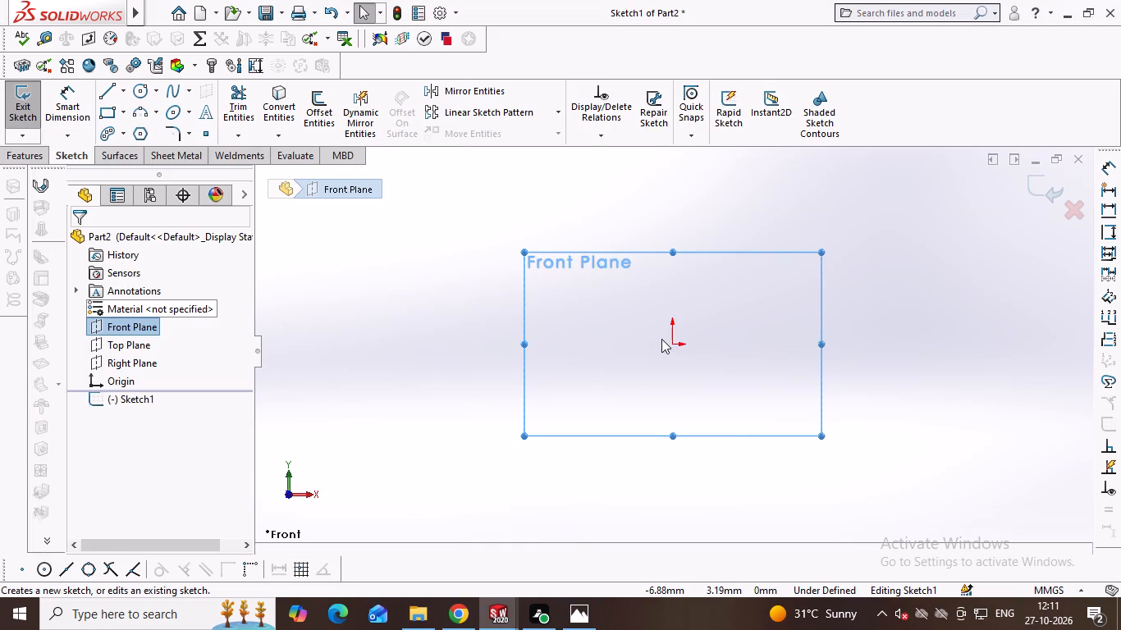
key(alt+Tab)
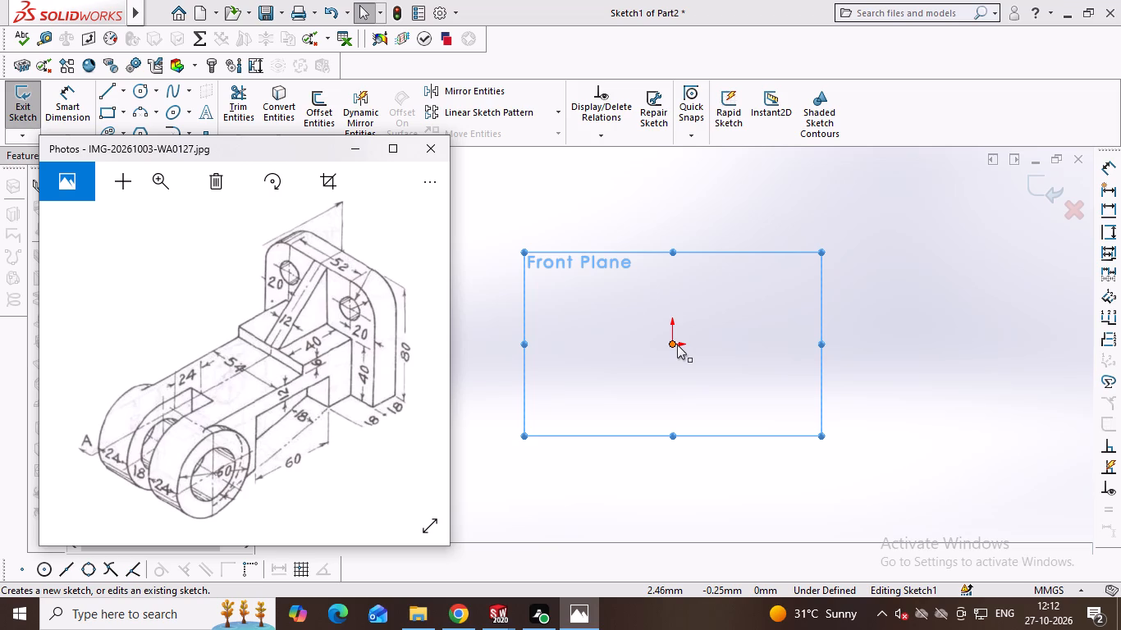
right_drag(711, 321, 708, 321)
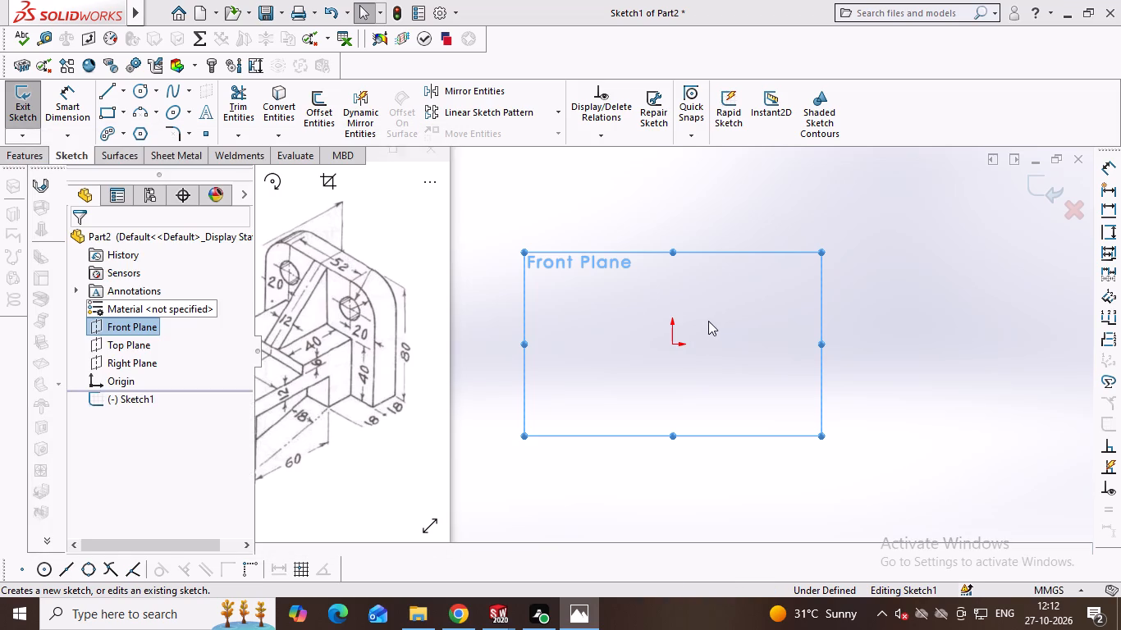
right_drag(708, 321, 600, 346)
click(673, 342)
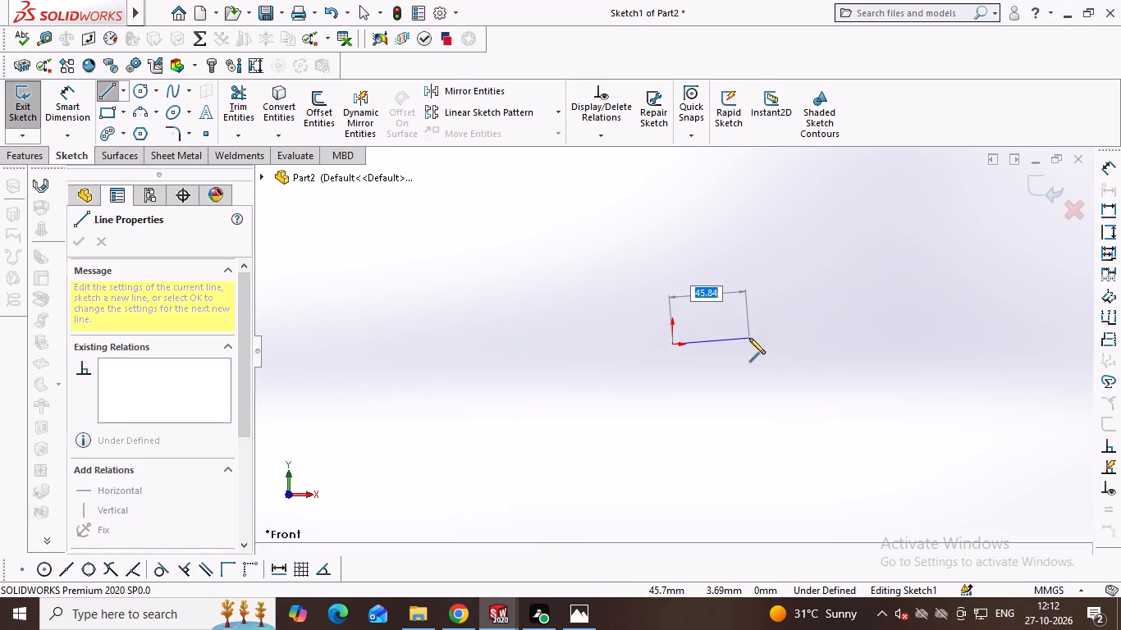
text(92)
key(Return)
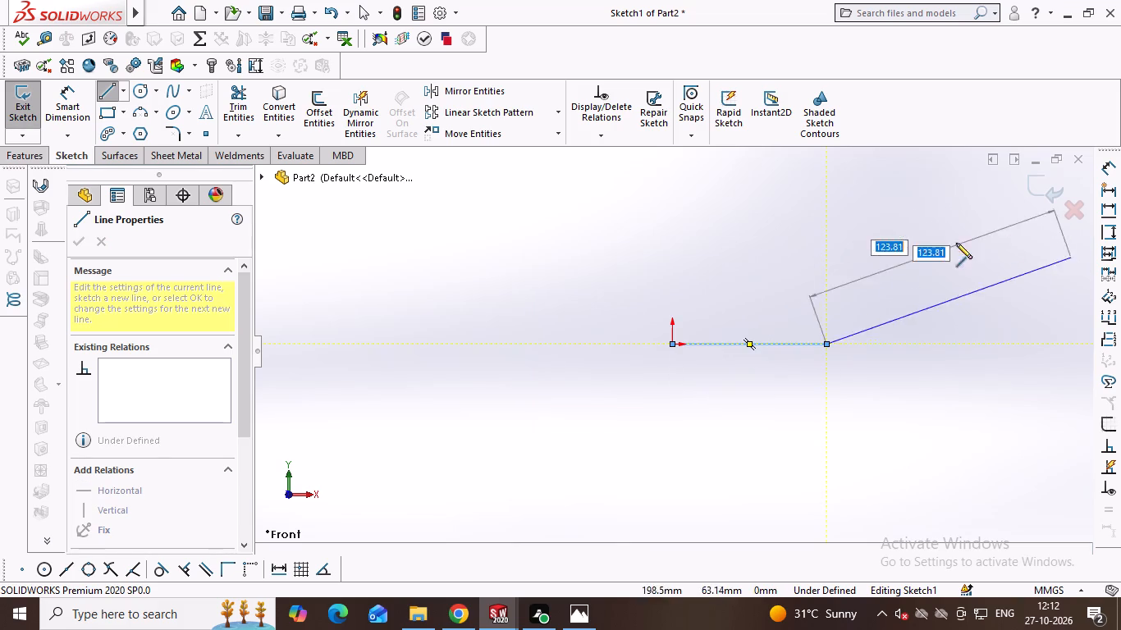
text(80)
key(Return)
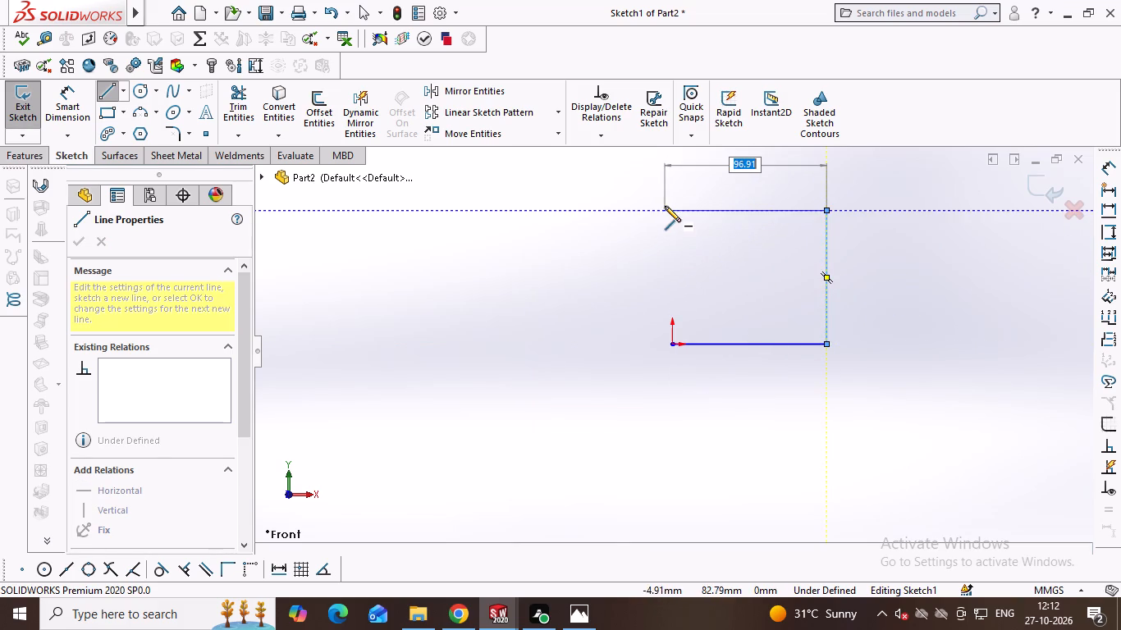
click(671, 208)
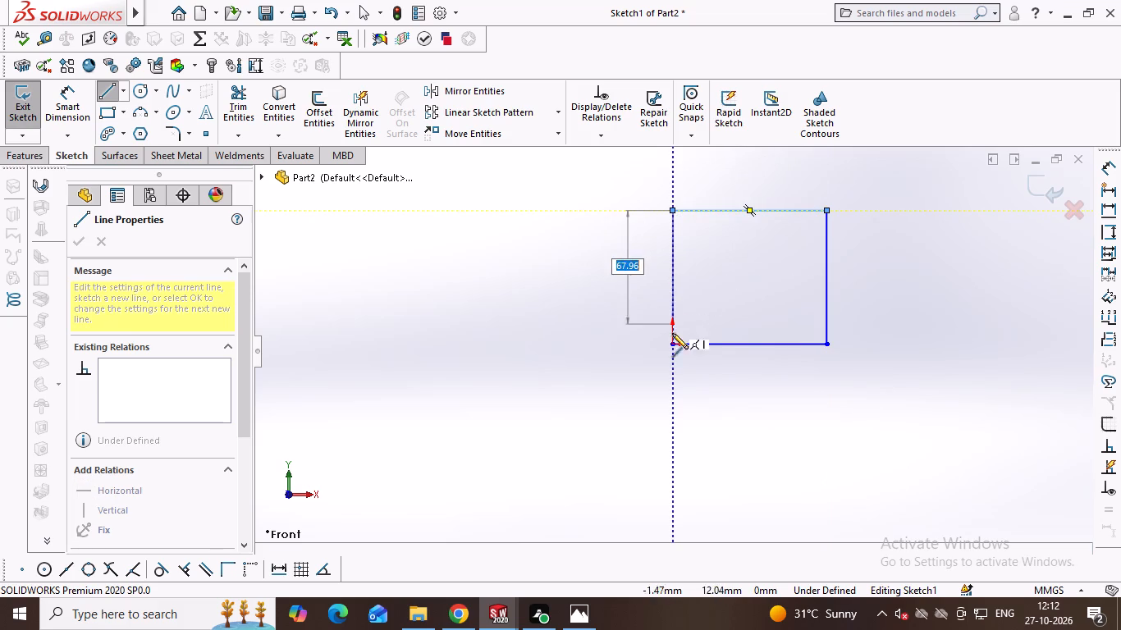
click(673, 345)
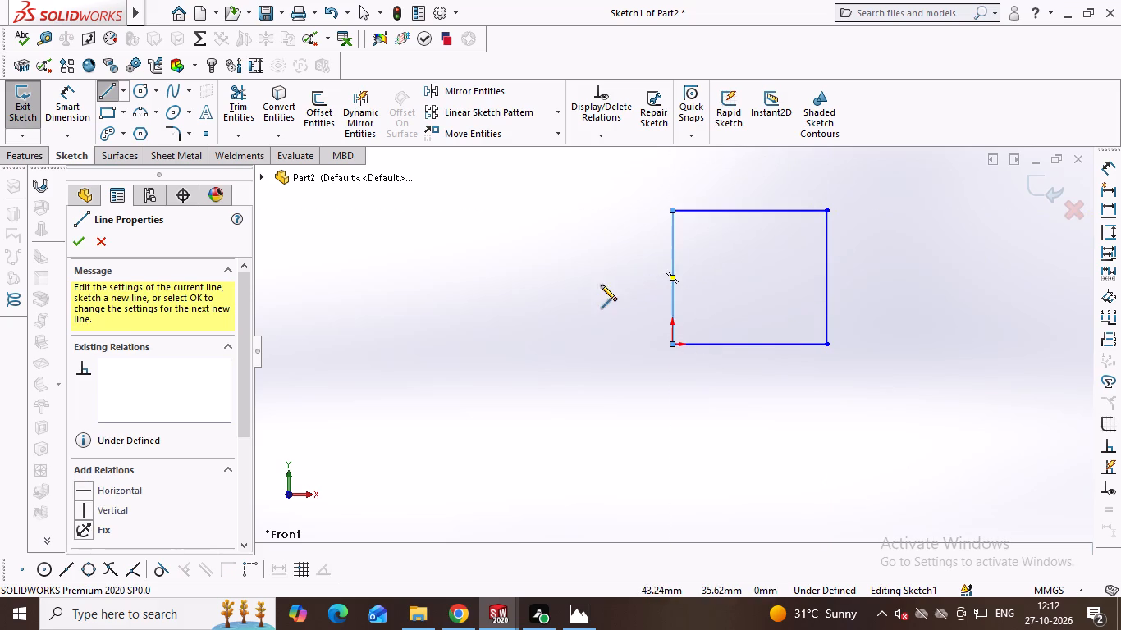
Extrude the rectangle 18 mm as a blind boss to form the back plate.
key(alt+Tab)
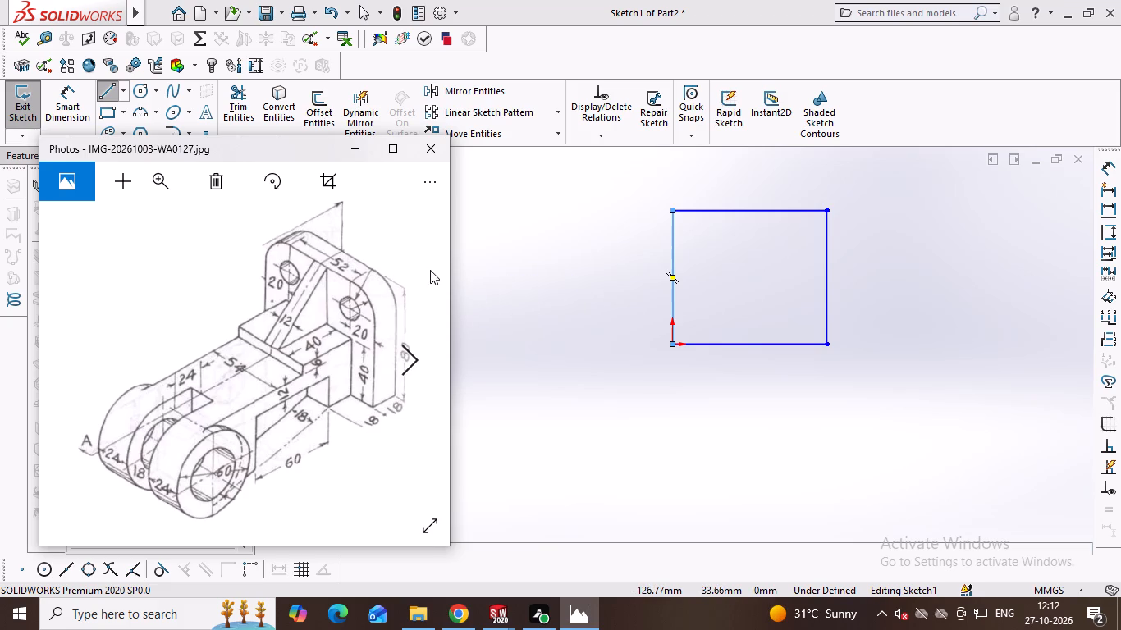
key(alt+Tab)
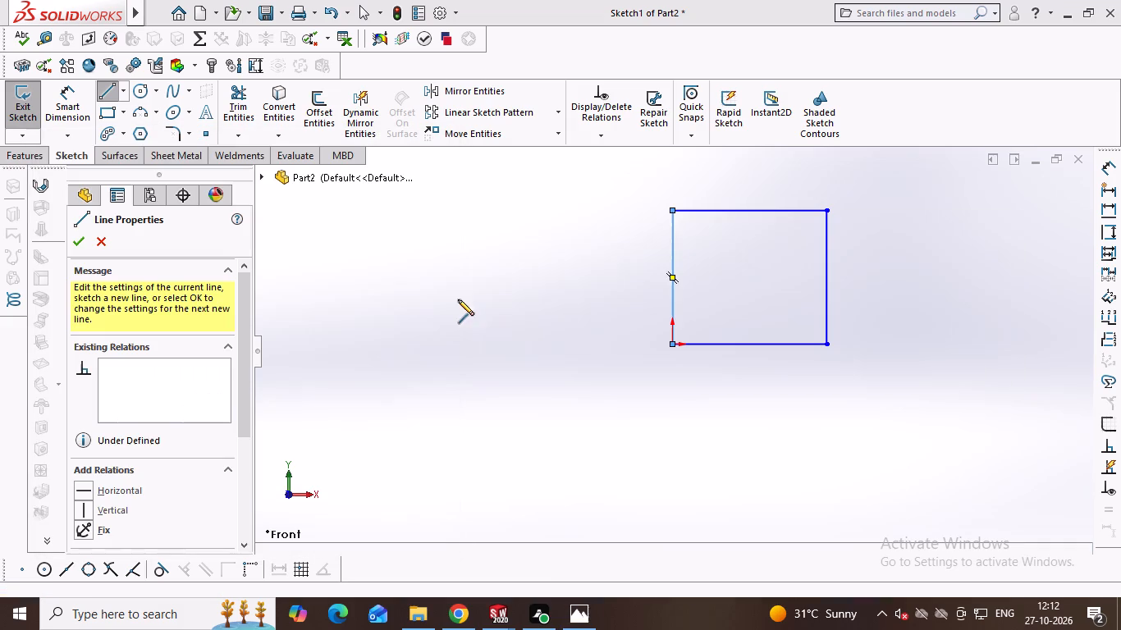
click(40, 155)
click(33, 120)
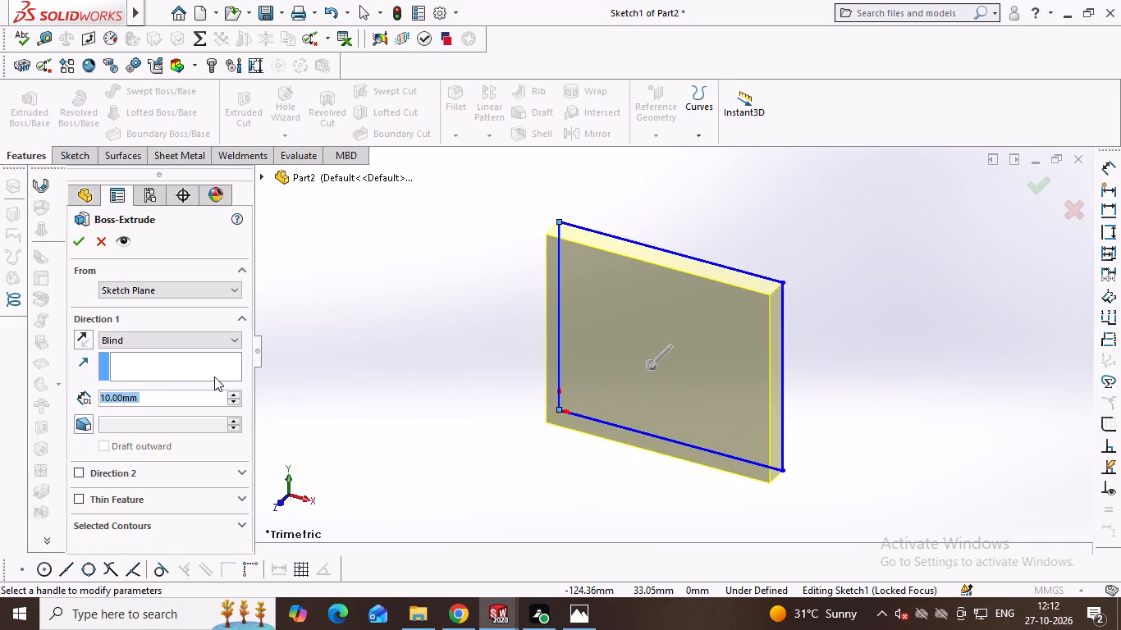
text(18)
key(Return)
key(Return)
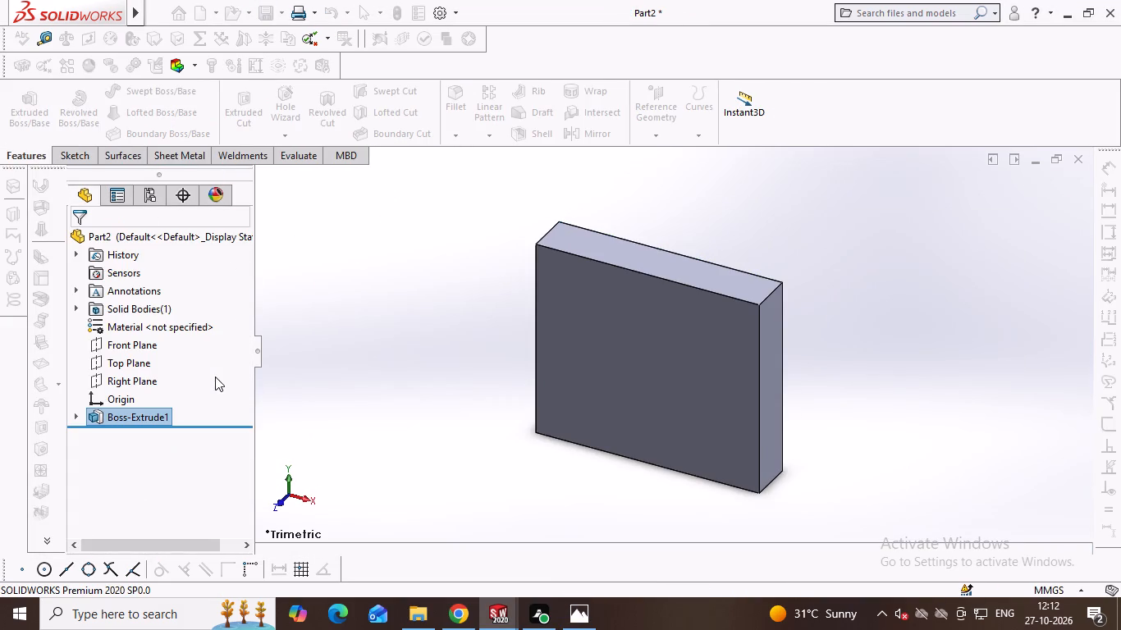
Fillet the plate's two upper corner edges with a 20 mm radius.
click(610, 342)
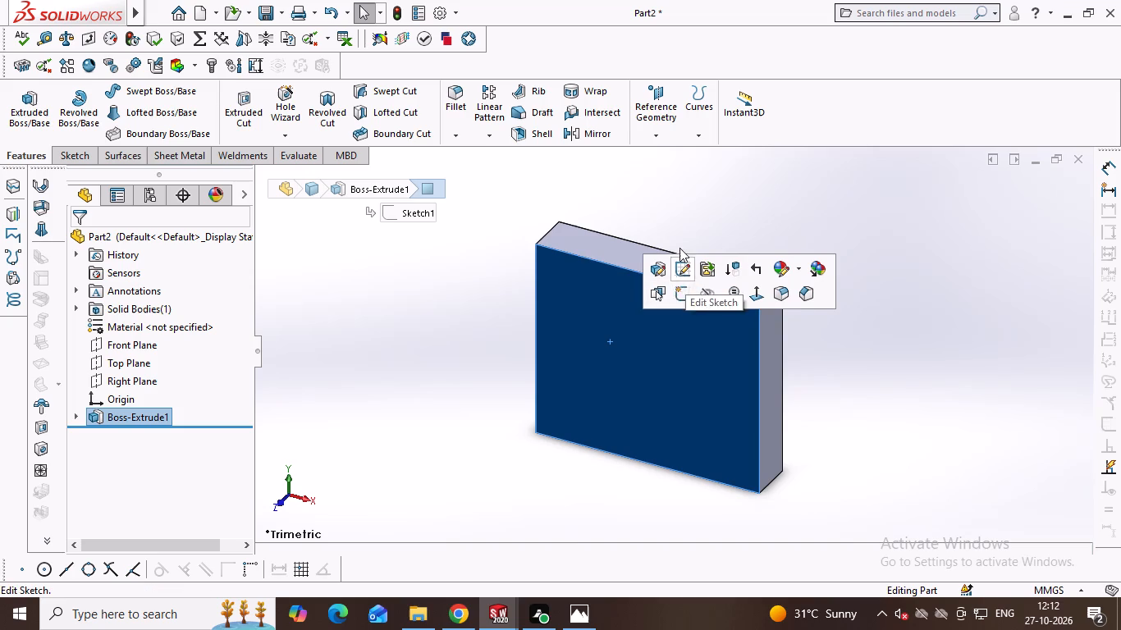
click(464, 99)
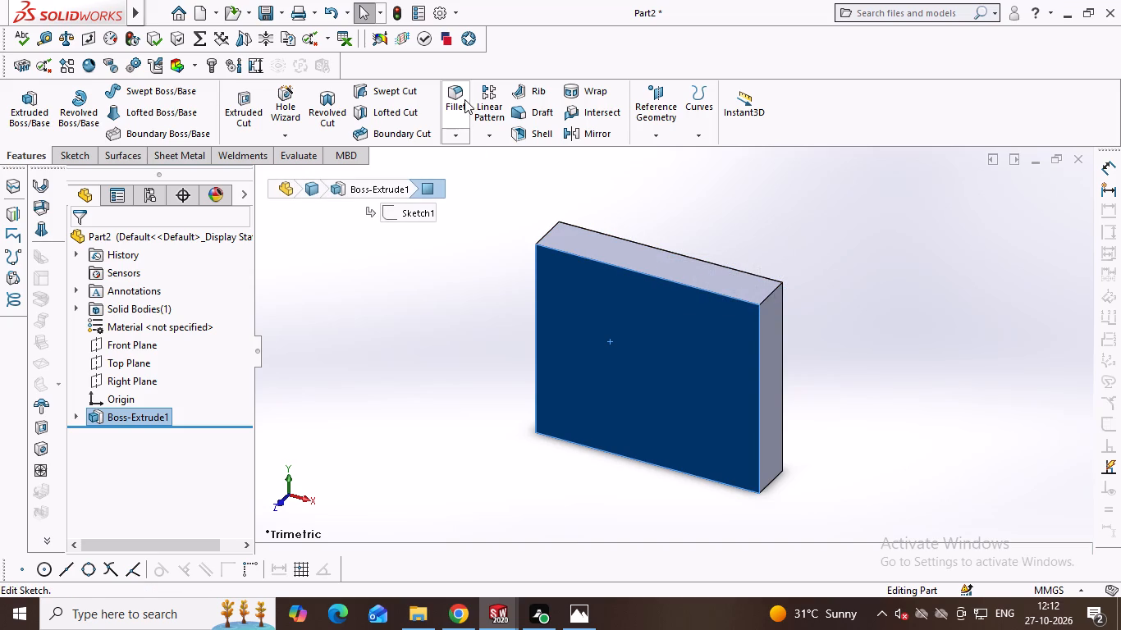
click(643, 323)
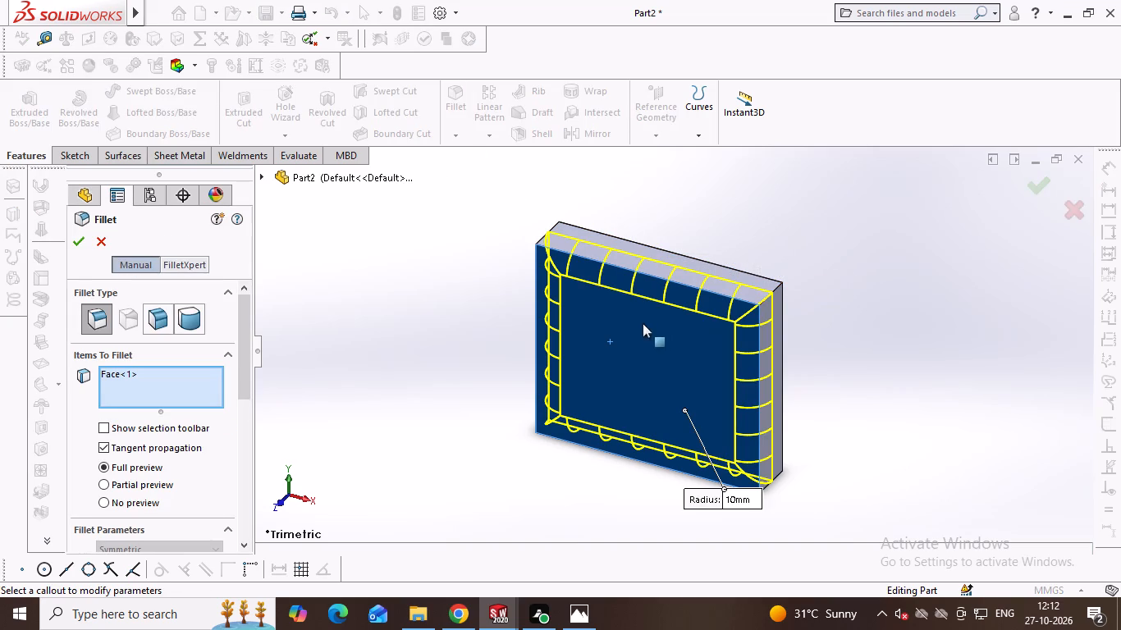
click(771, 290)
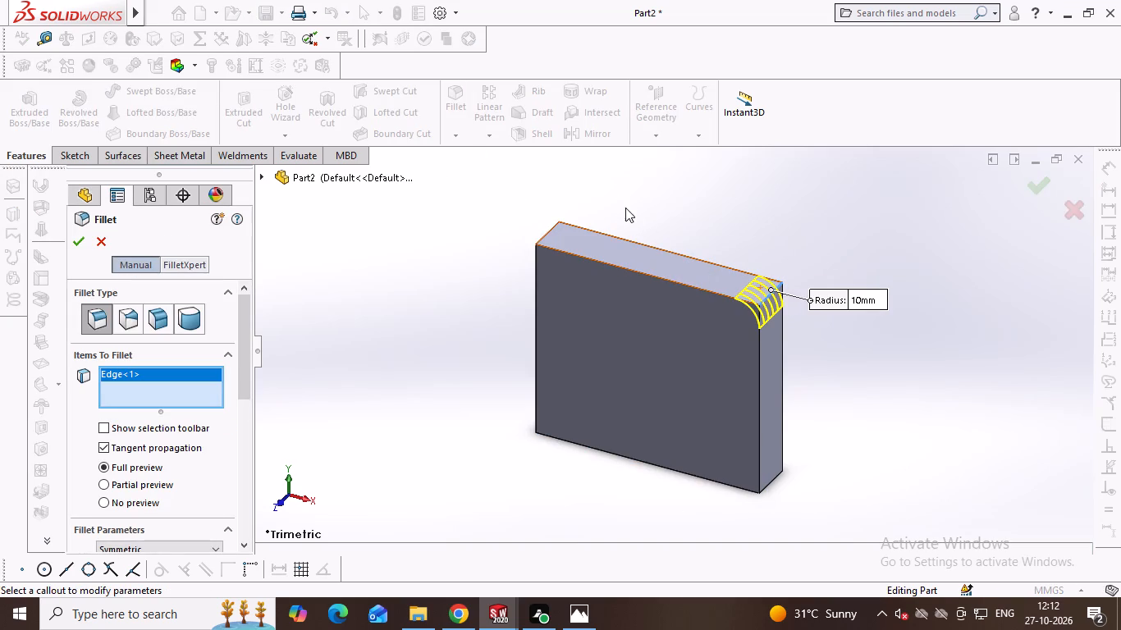
middle_drag(619, 194, 654, 216)
click(564, 244)
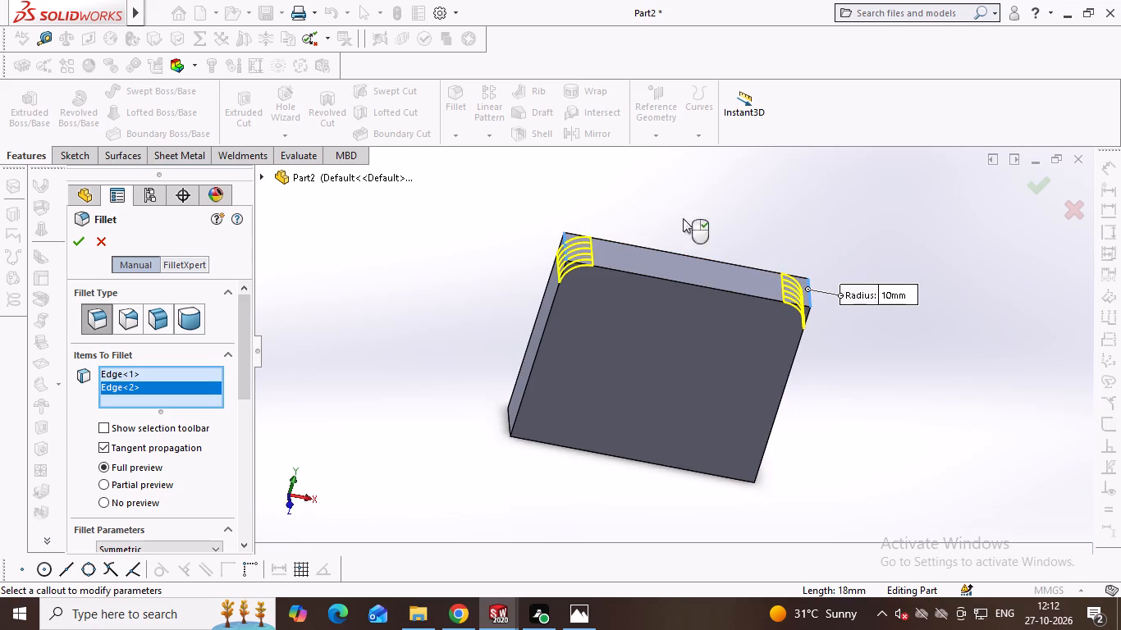
key(alt+Tab)
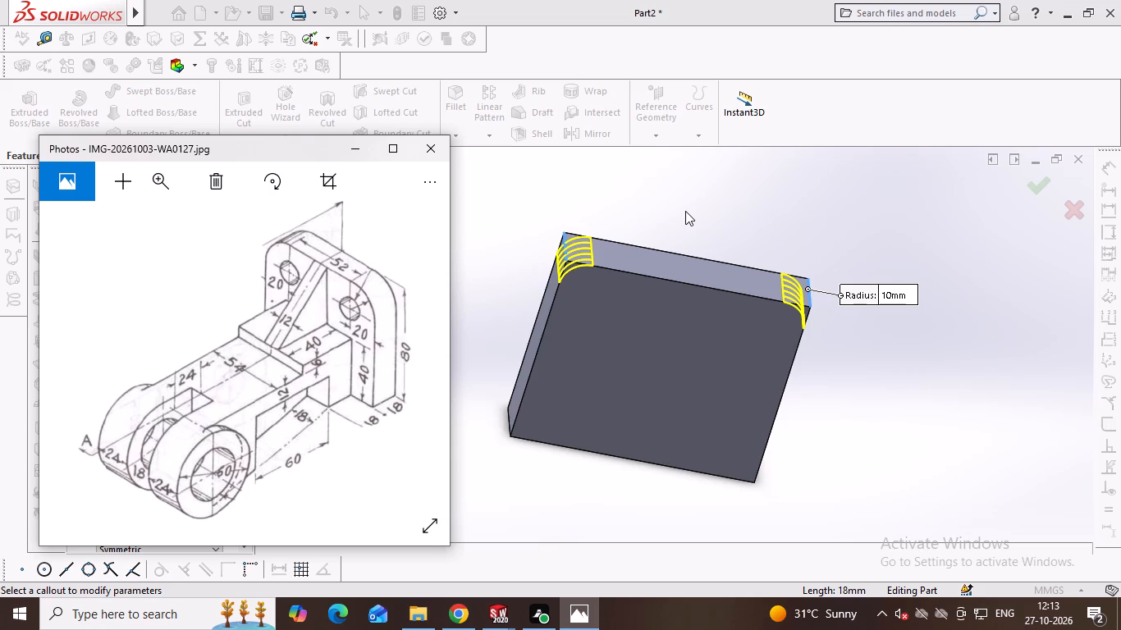
key(alt+Tab)
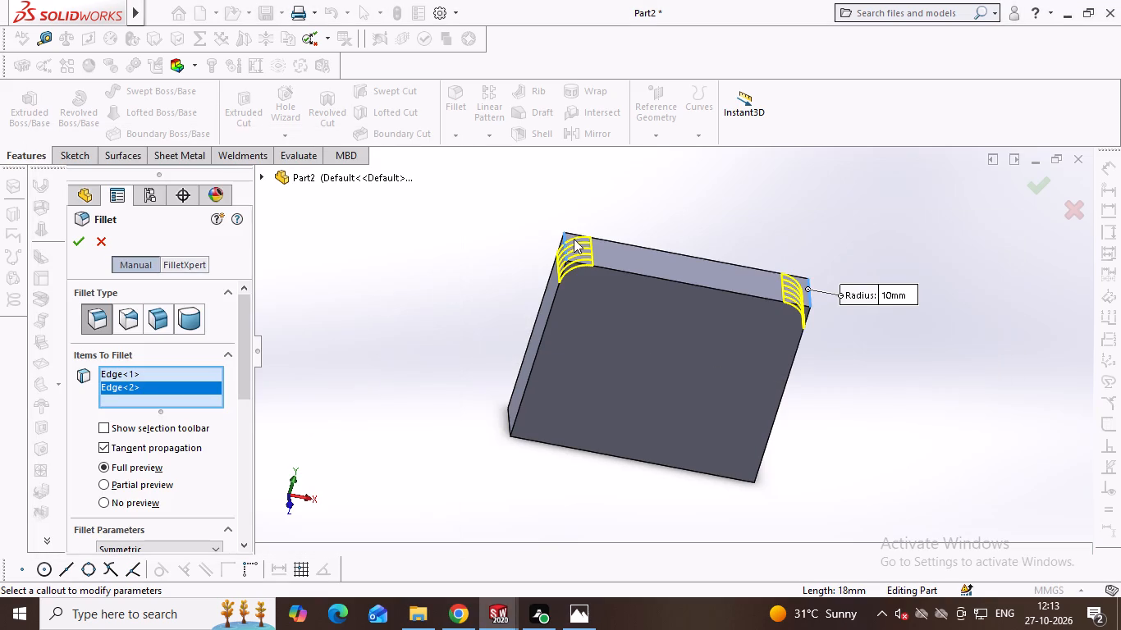
drag(245, 354, 255, 413)
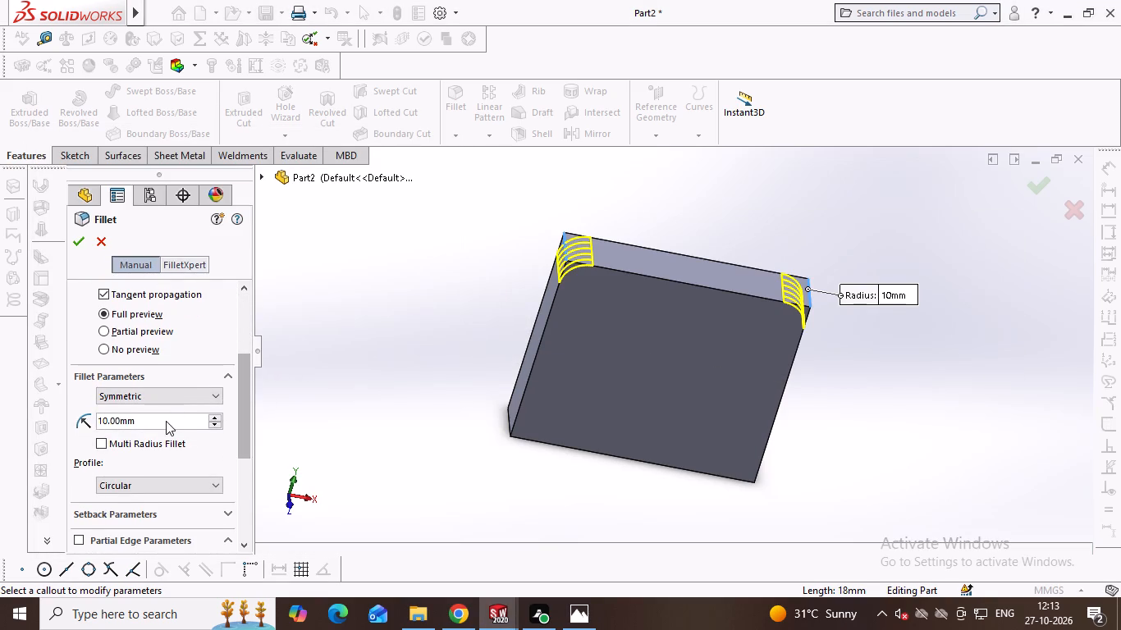
double_click(166, 421)
text(20)
key(Return)
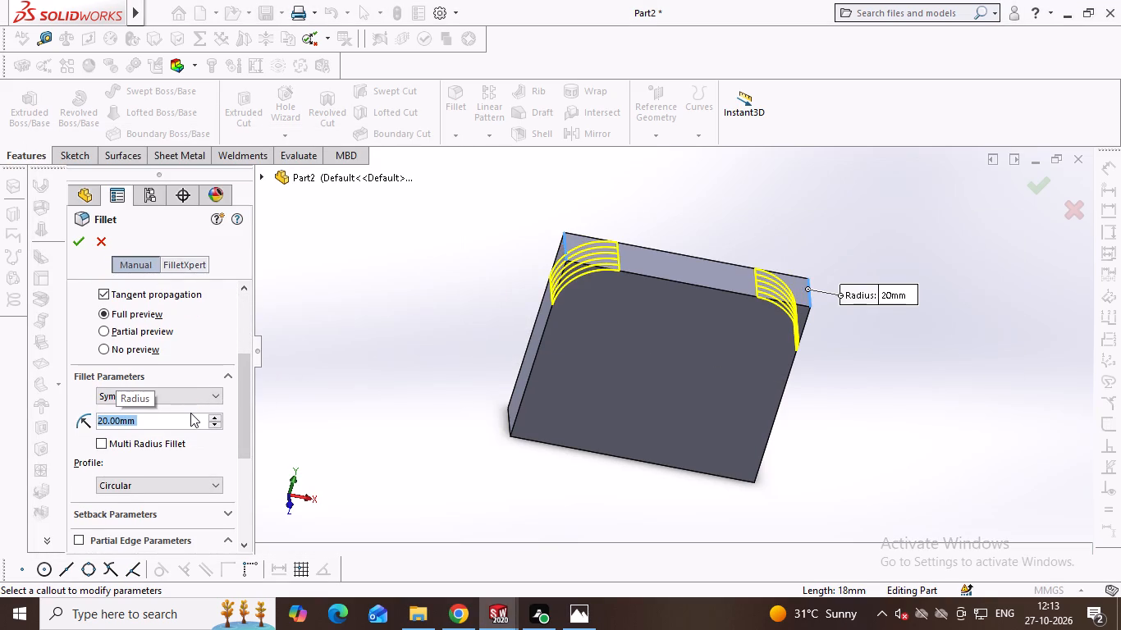
key(Return)
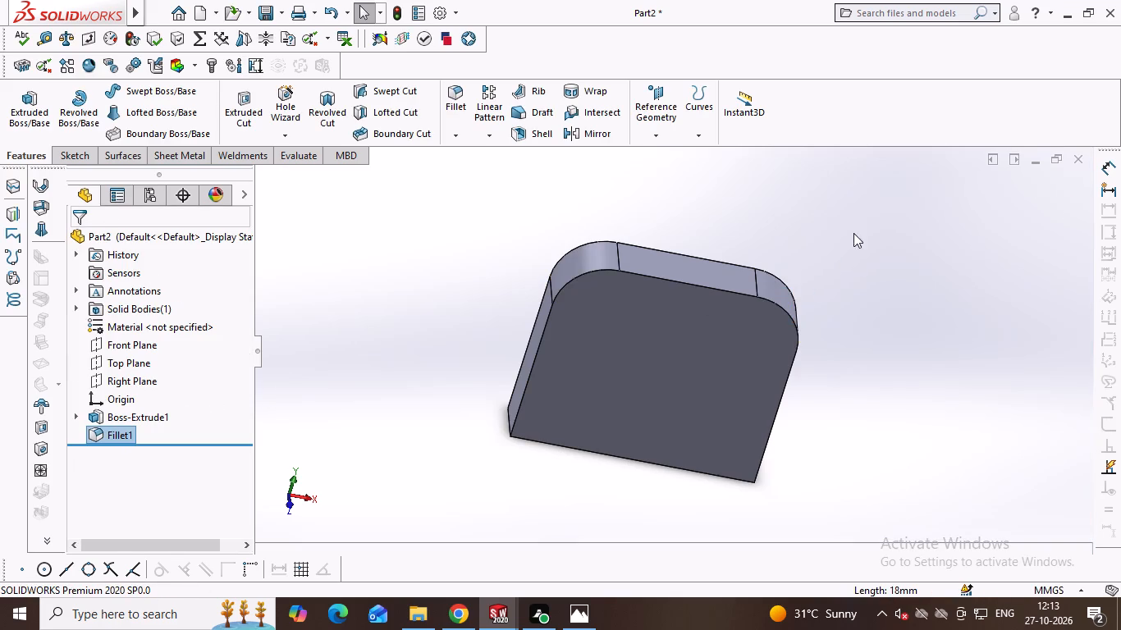
Start a sketch on the plate's front face and draw a 20 mm horizontal line inward from the right fillet's lower end.
middle_drag(845, 222, 834, 189)
click(633, 285)
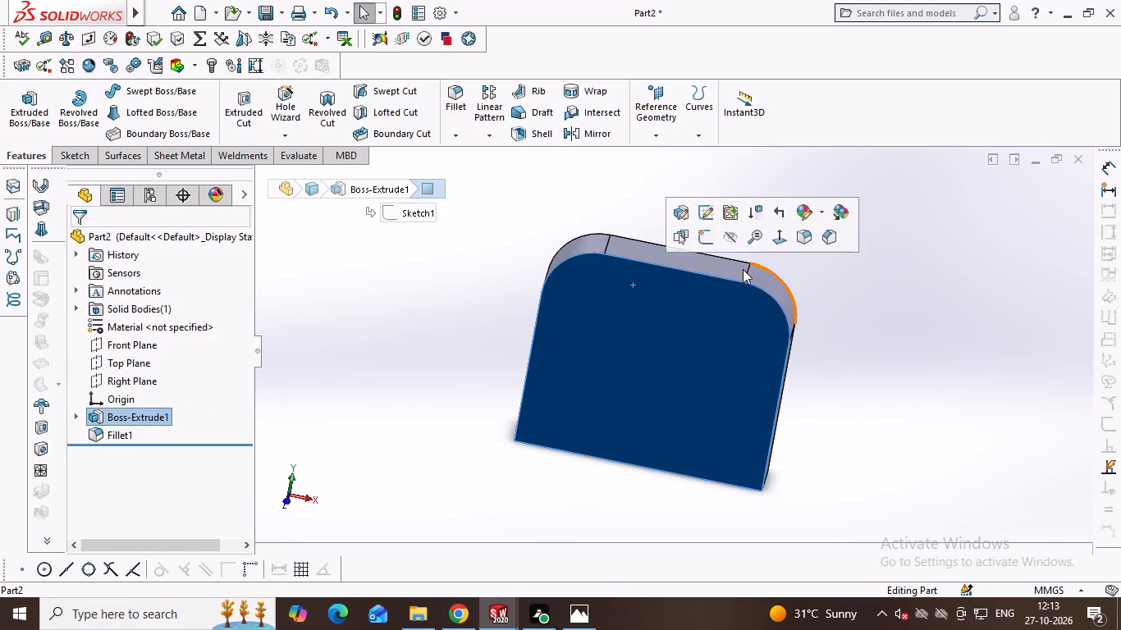
key(alt+Tab)
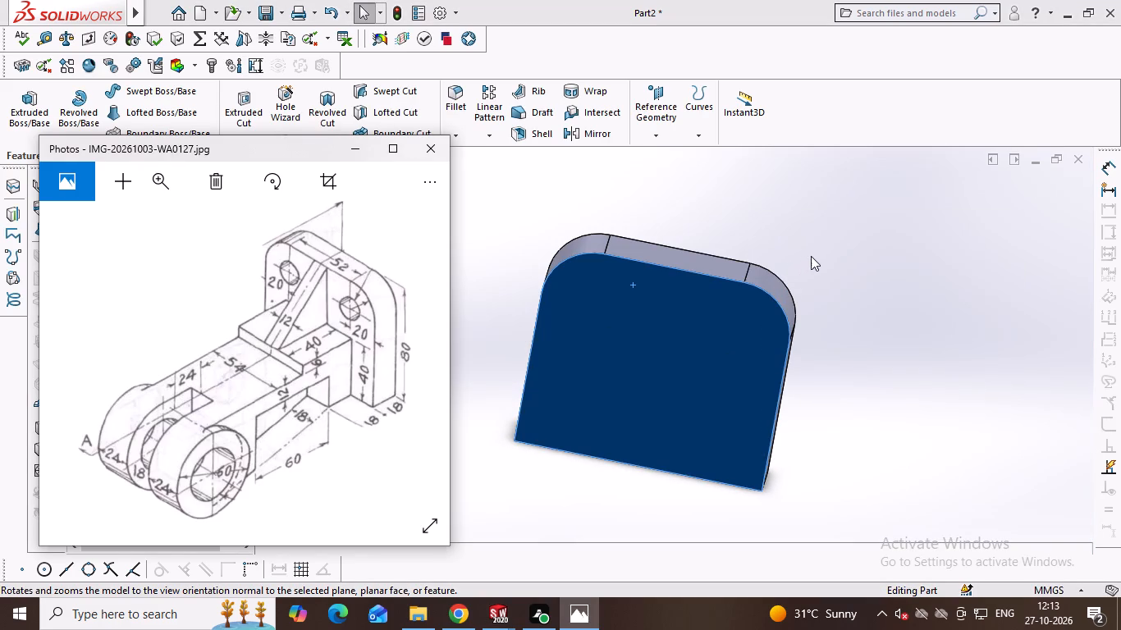
key(alt+Tab)
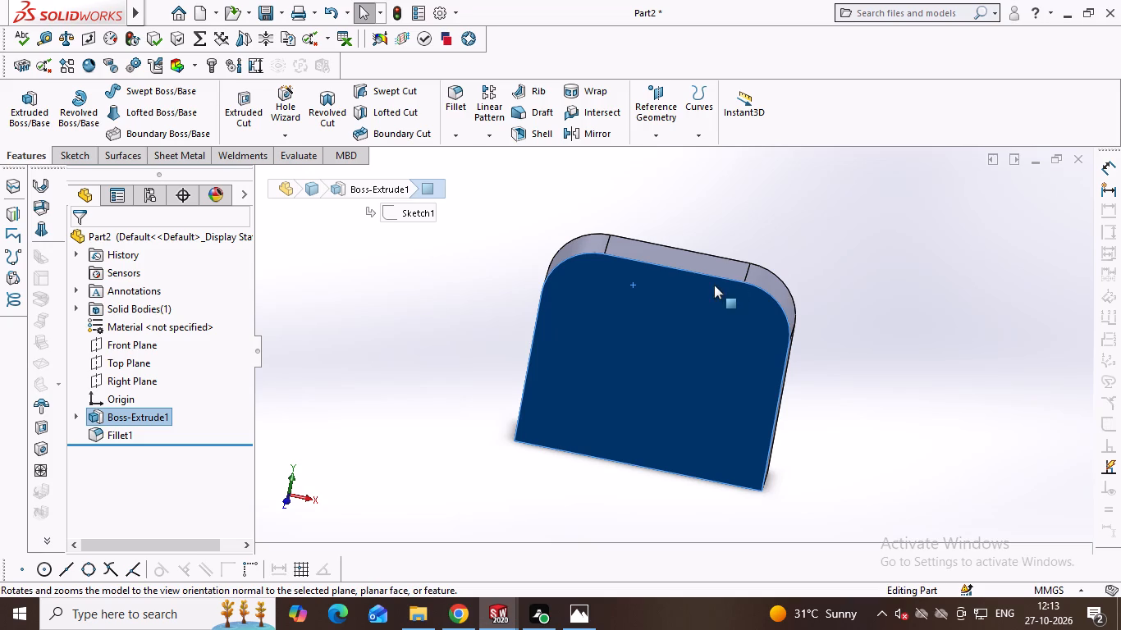
click(712, 285)
click(785, 235)
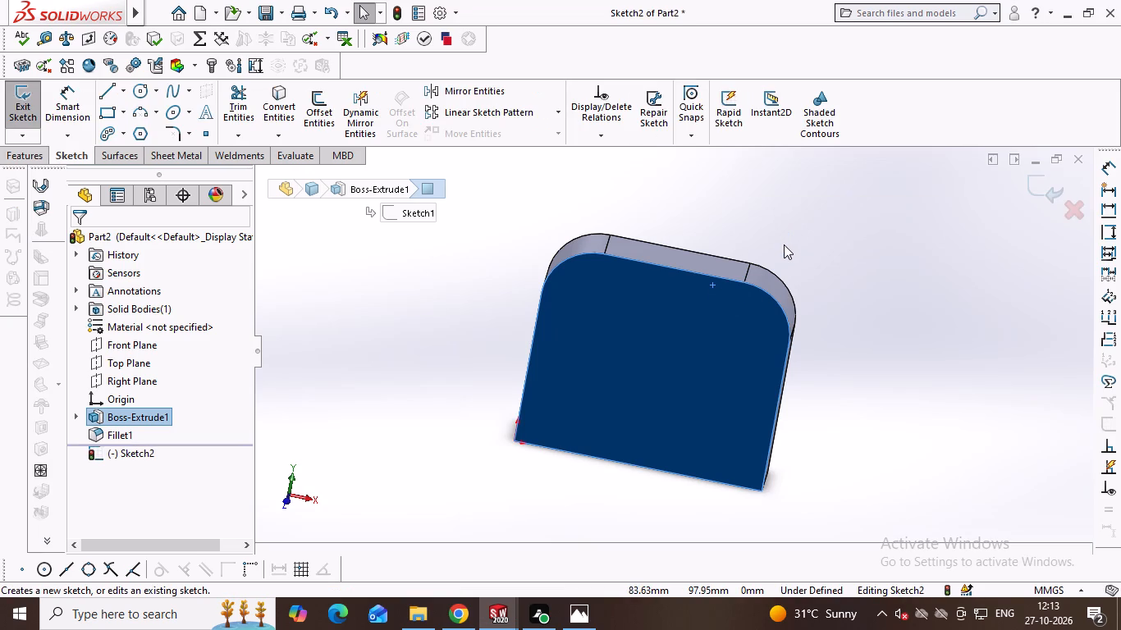
key(ctrl+8)
right_drag(896, 239, 723, 259)
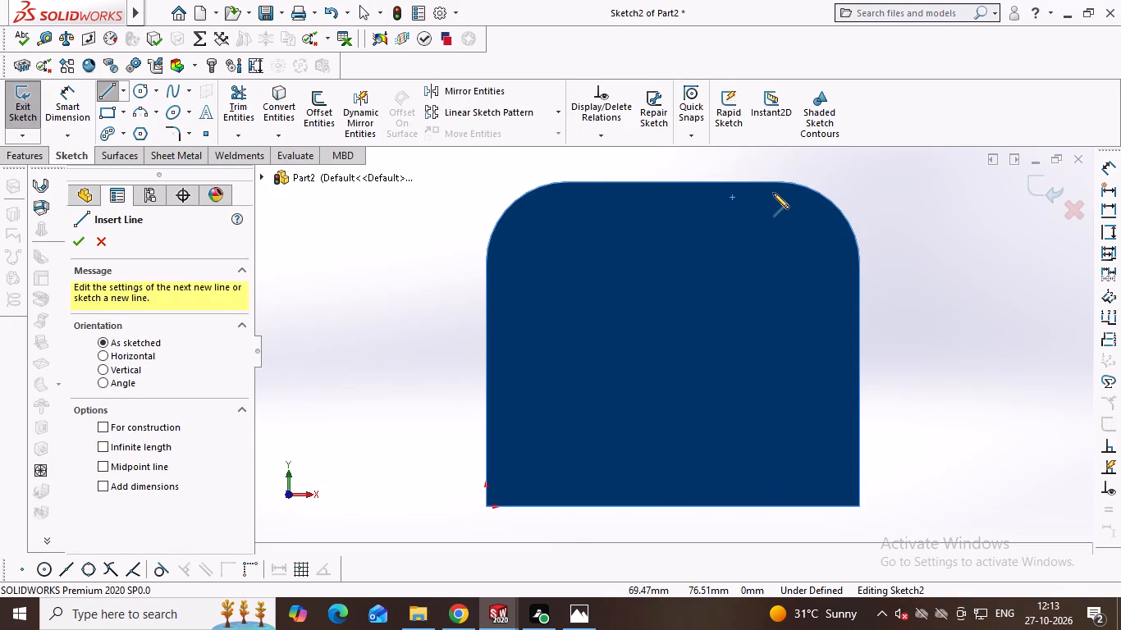
click(860, 263)
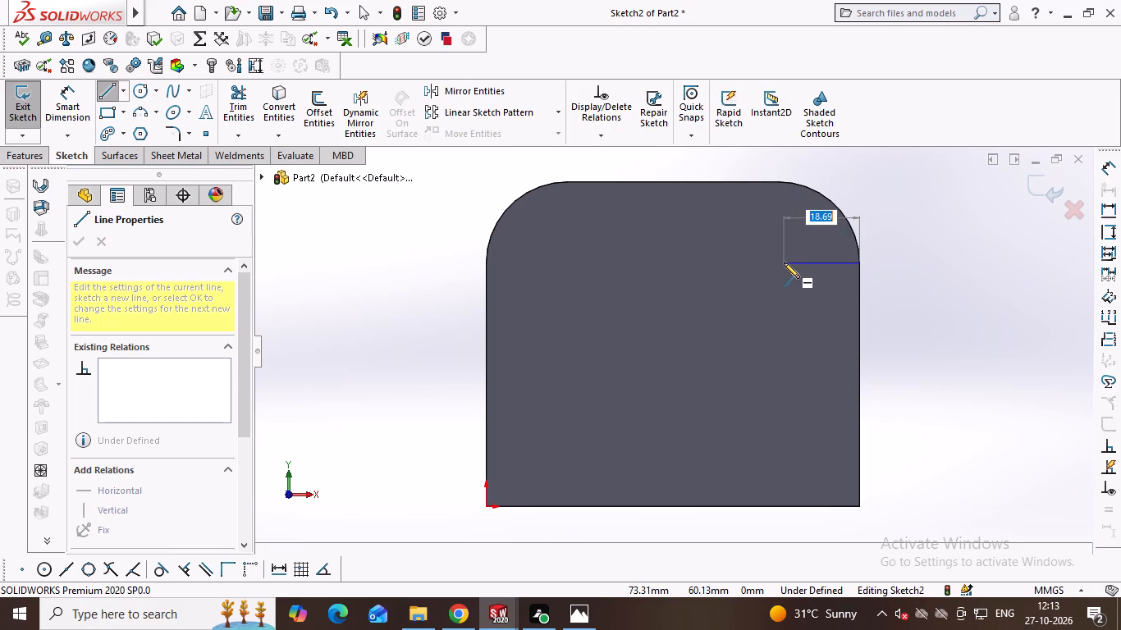
click(781, 264)
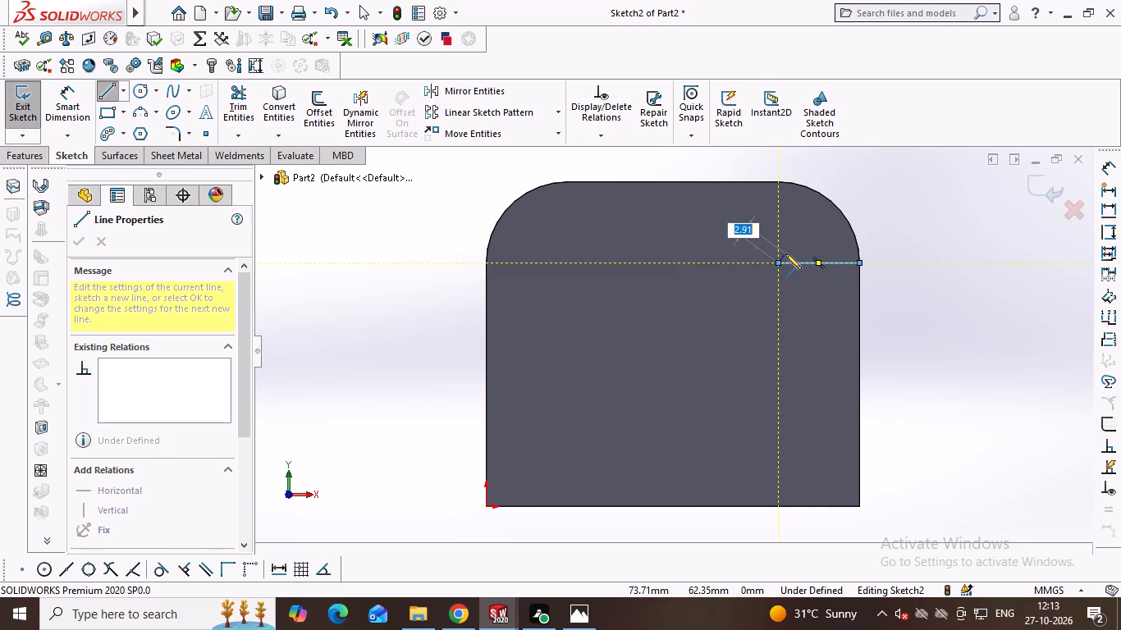
Sketch a 20 mm diameter circle centred on the inner end of the horizontal line.
key(alt+Tab)
right_drag(749, 257, 823, 269)
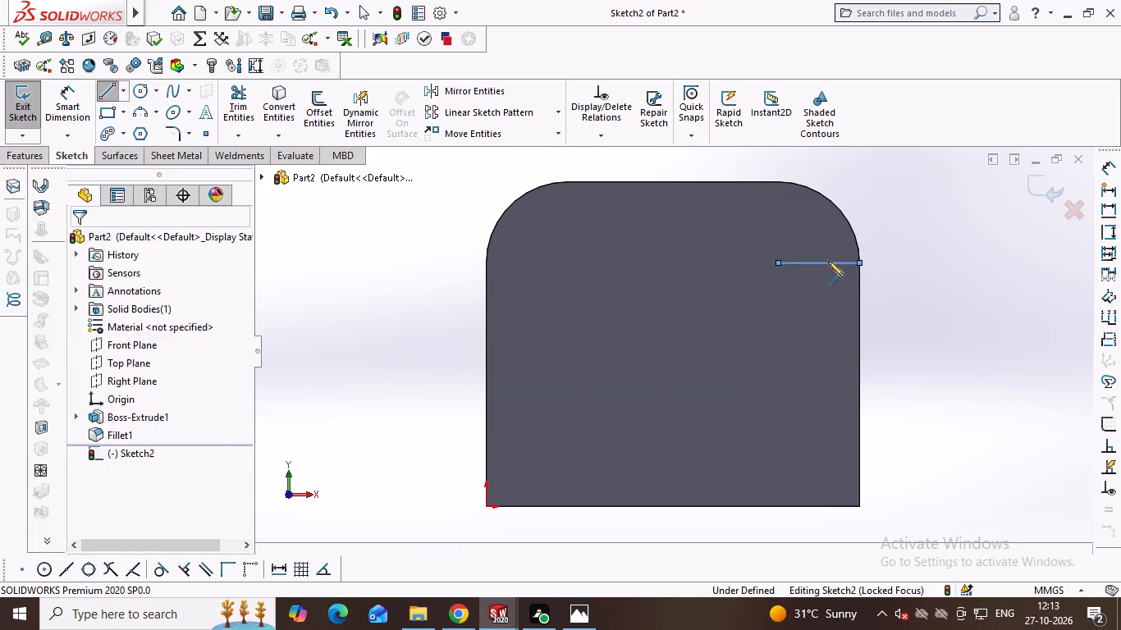
key(alt+Tab)
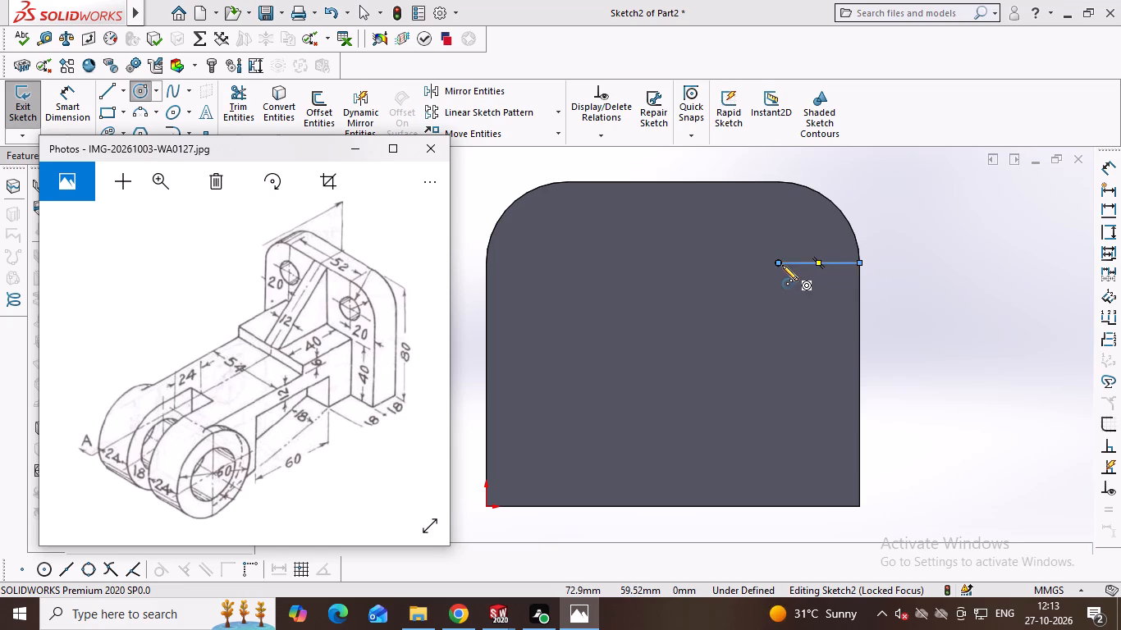
click(776, 260)
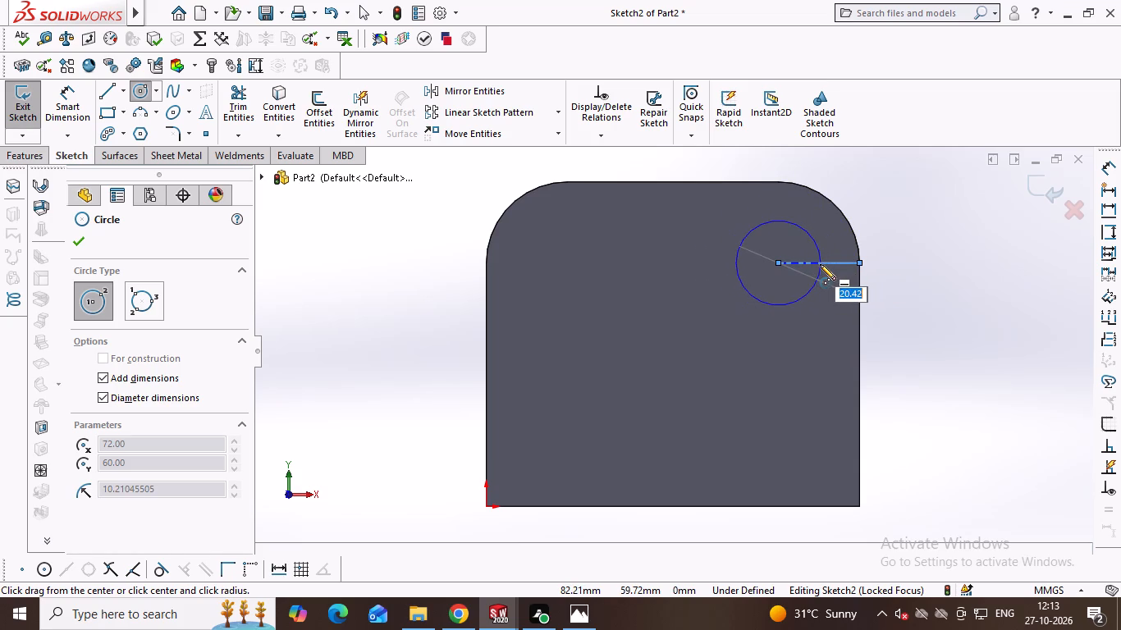
text(20)
key(Return)
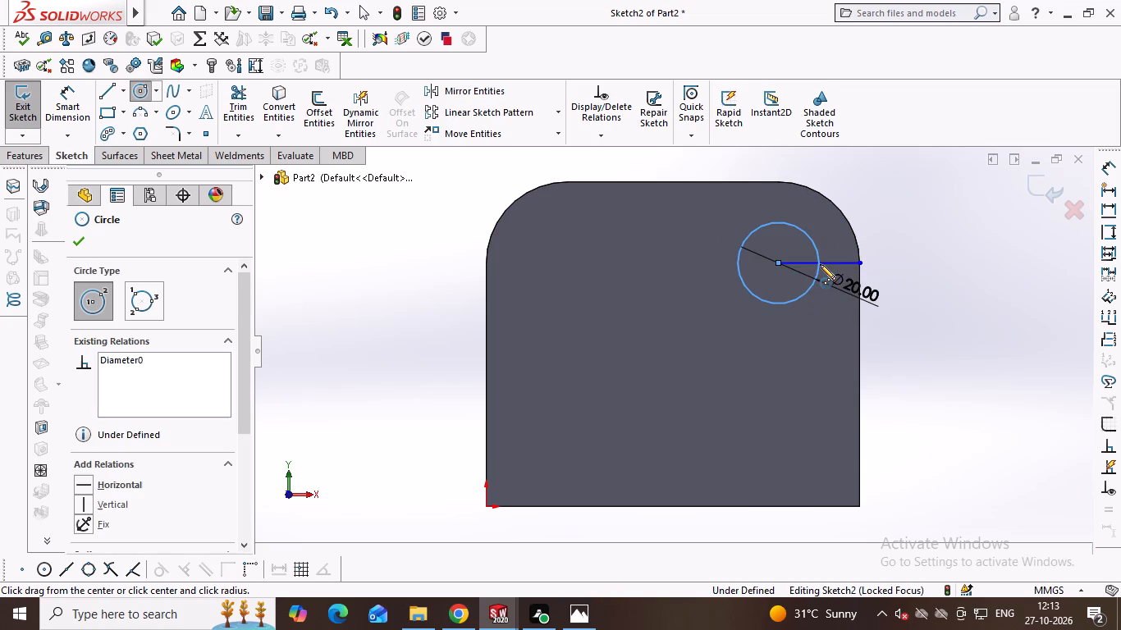
Sketch a matching line about 20 mm inward from the left fillet's lower end, with a 20 mm diameter circle centred on its inner end.
key(alt+Tab)
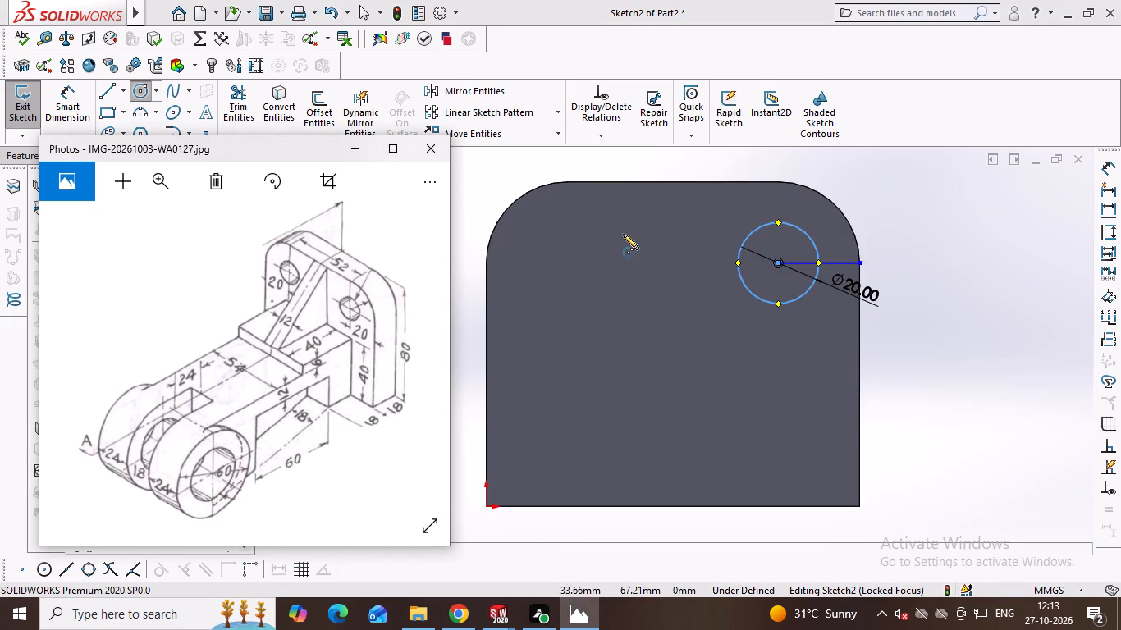
right_drag(623, 234, 455, 260)
click(483, 262)
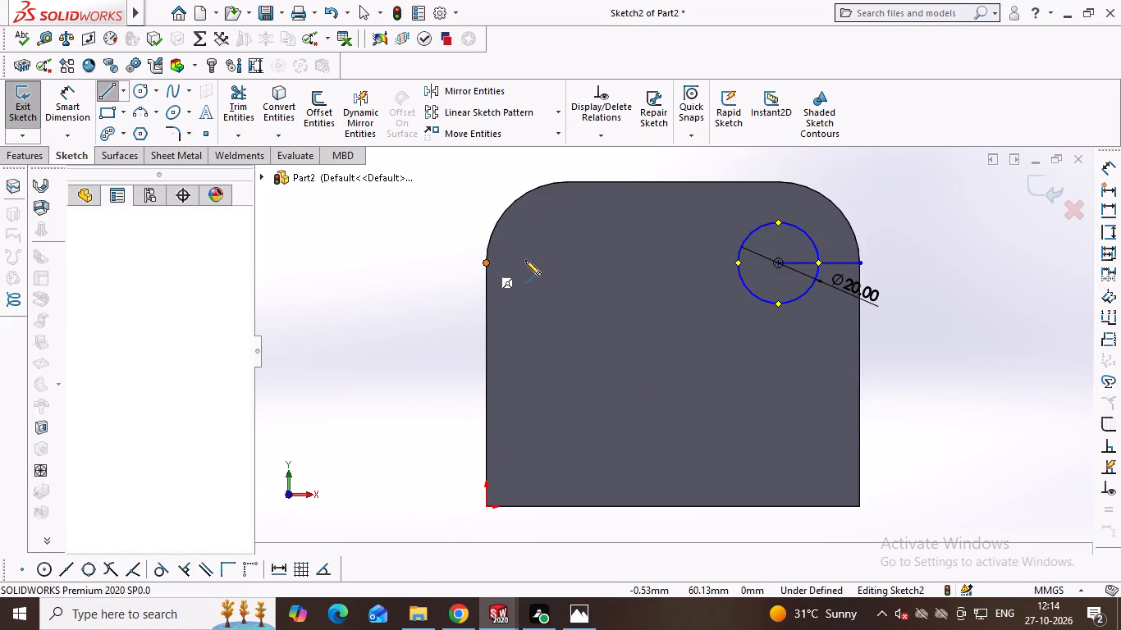
click(570, 262)
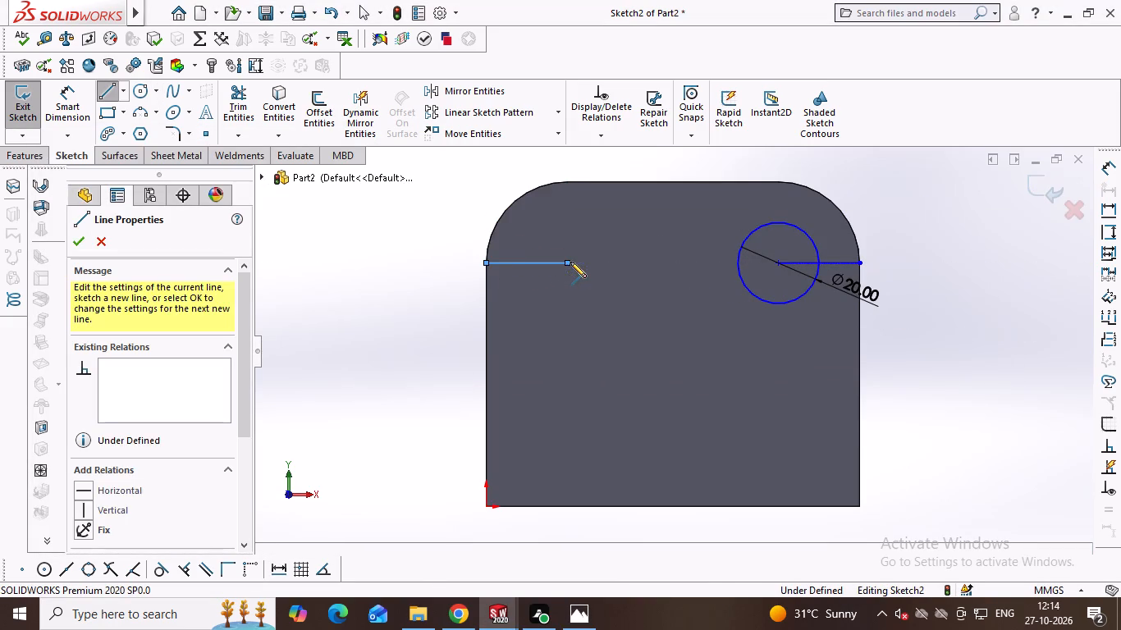
right_drag(551, 262, 601, 267)
right_drag(538, 279, 658, 272)
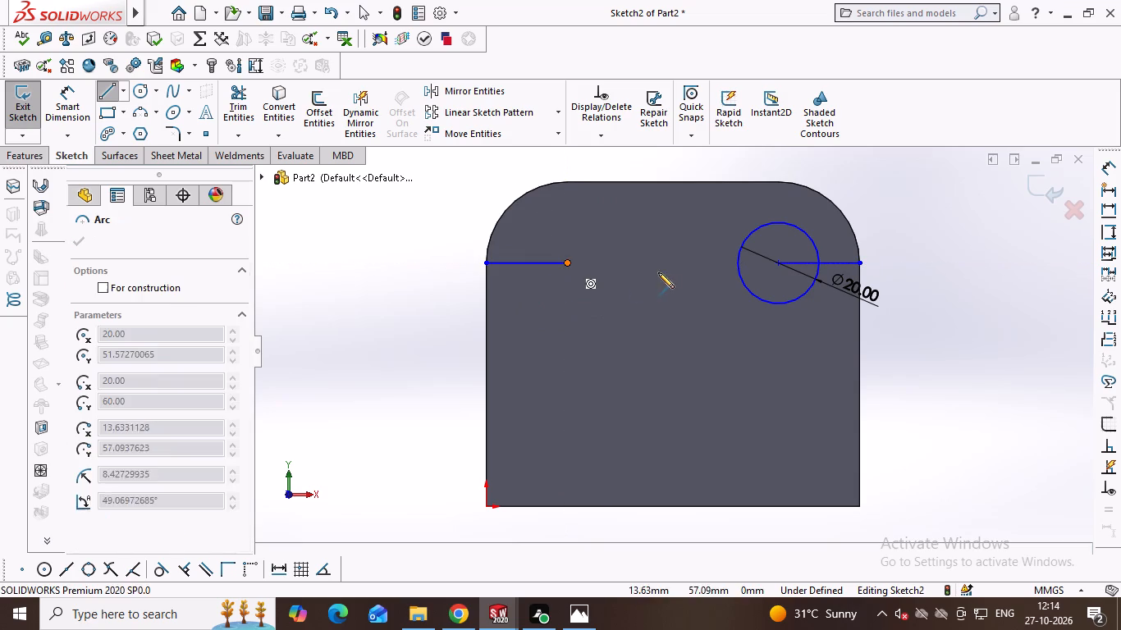
right_drag(658, 272, 669, 268)
click(568, 259)
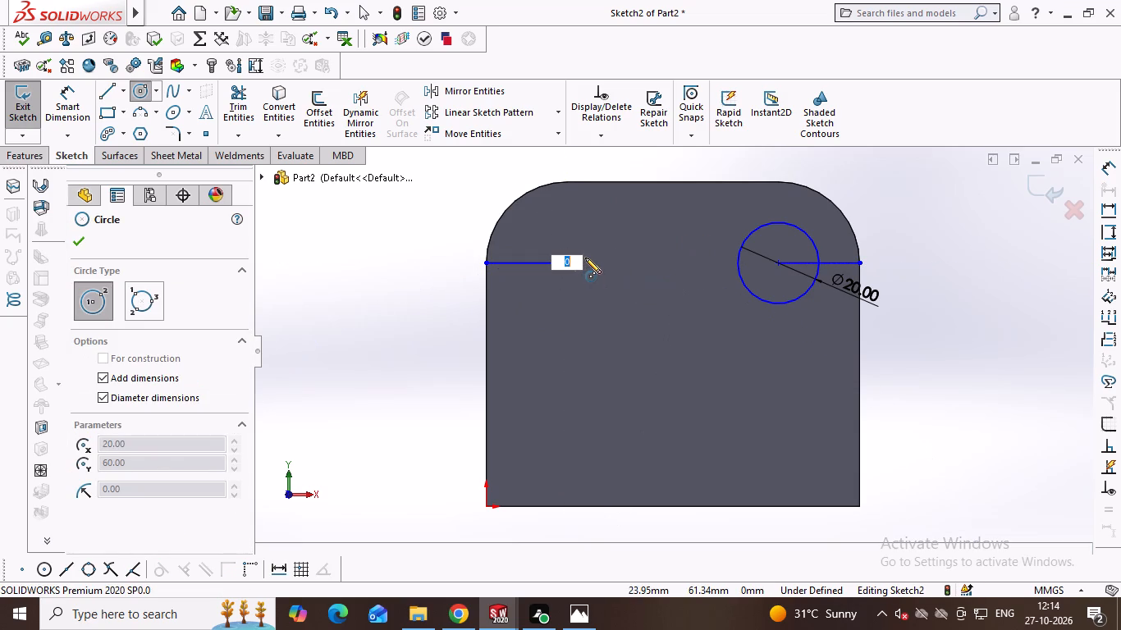
text(20)
key(Return)
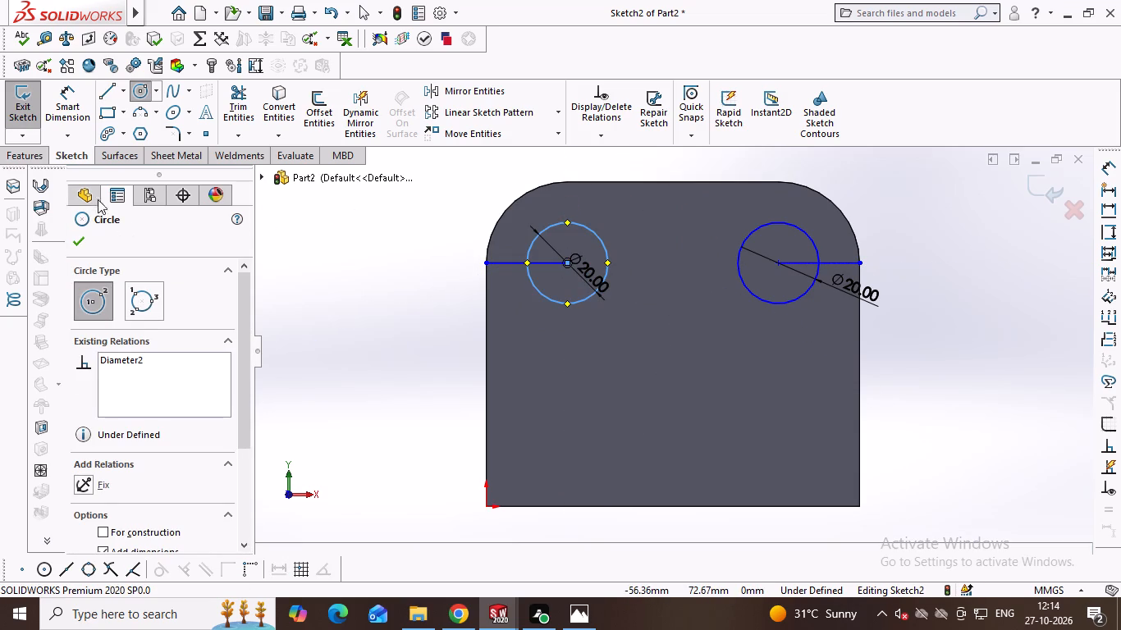
Cut both circles 18 mm deep as a blind extruded cut to form the plate's holes.
click(22, 154)
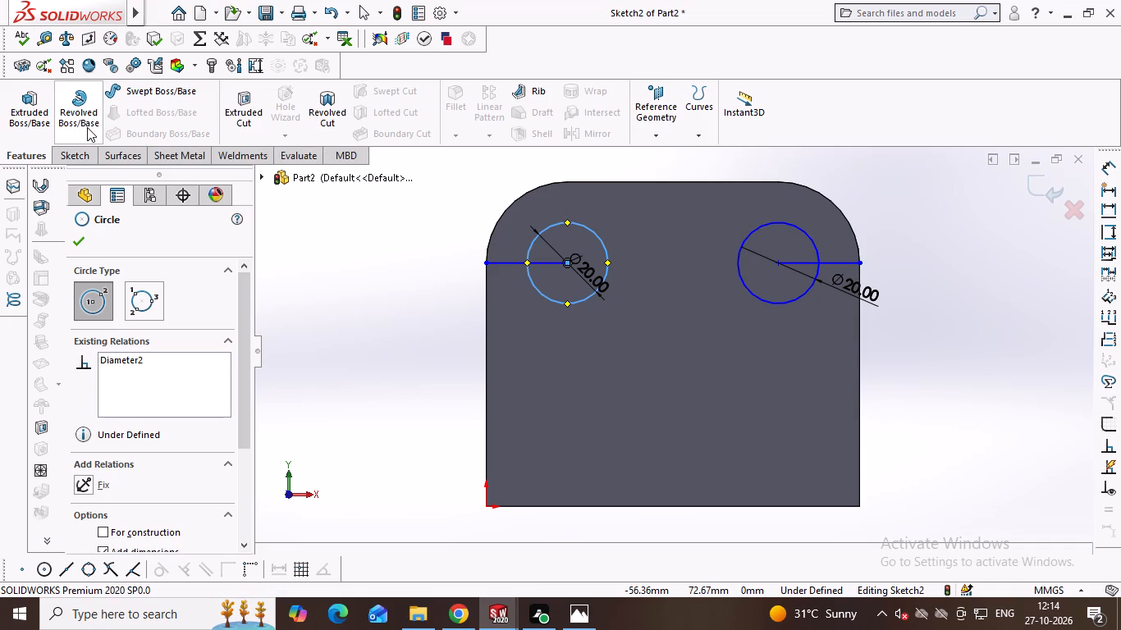
click(239, 104)
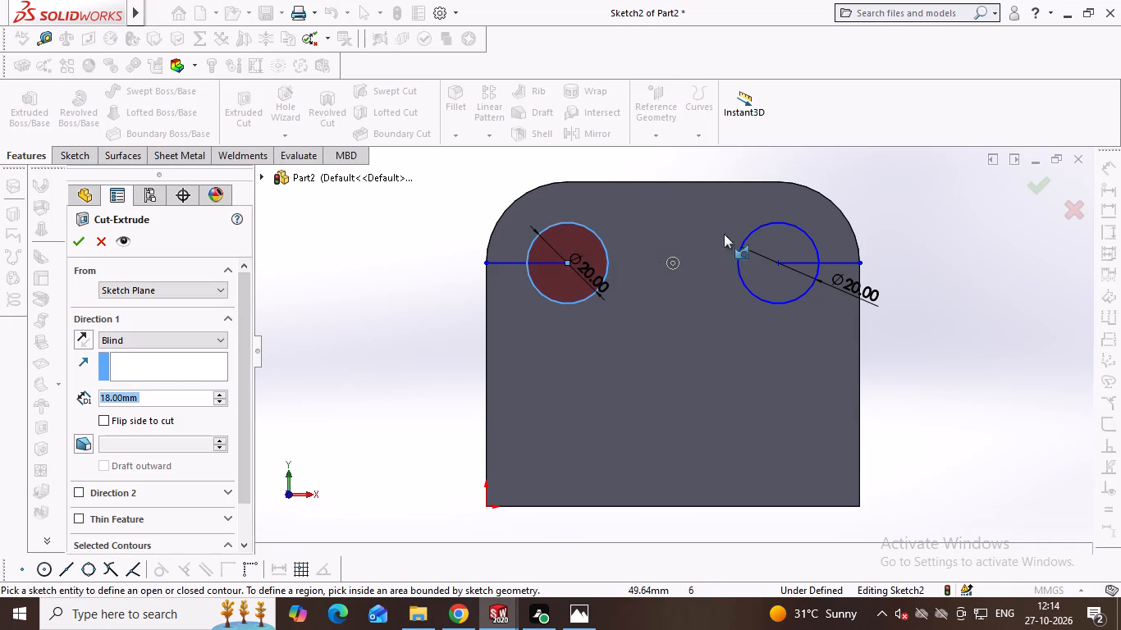
click(768, 249)
click(578, 253)
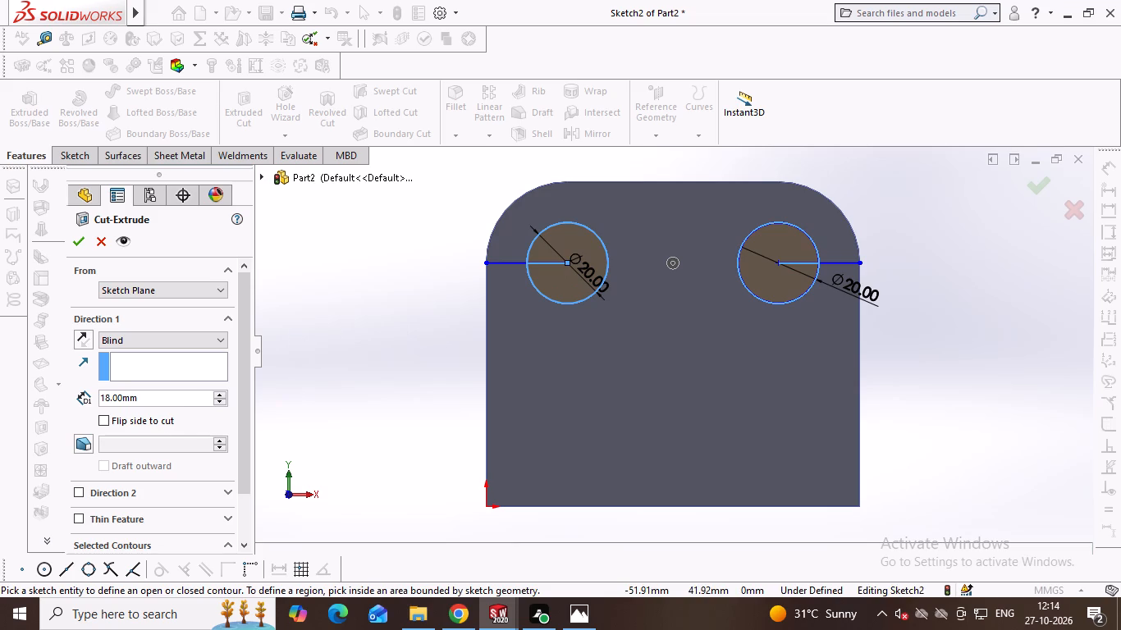
key(Return)
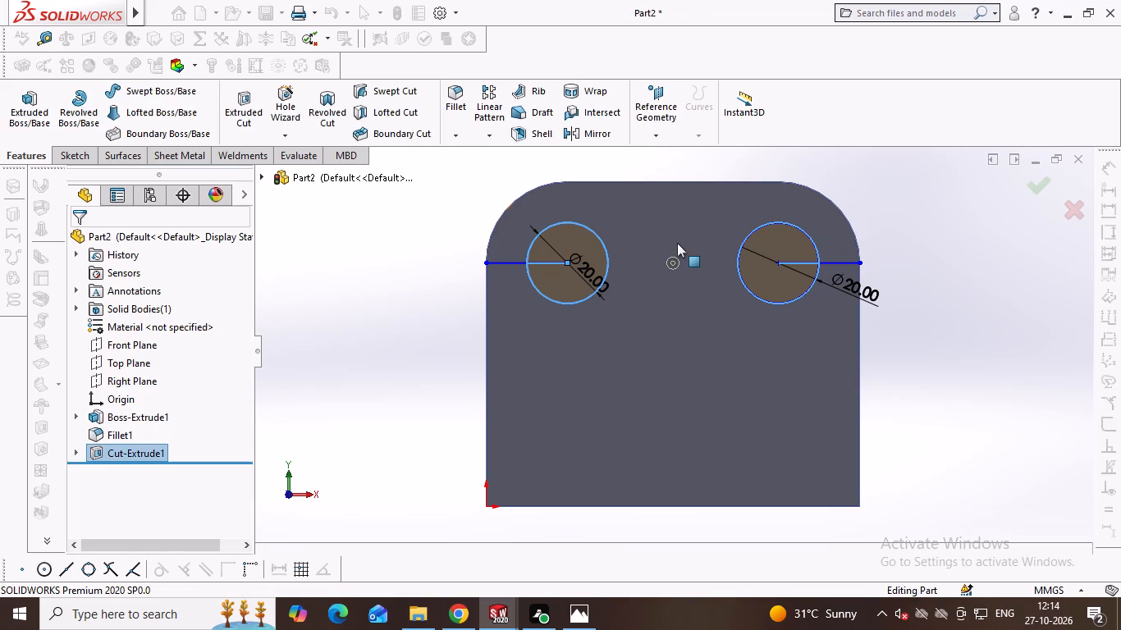
Start another sketch on the front face and draw a 20 mm line along the bottom edge from the lower-right corner.
click(652, 231)
click(730, 182)
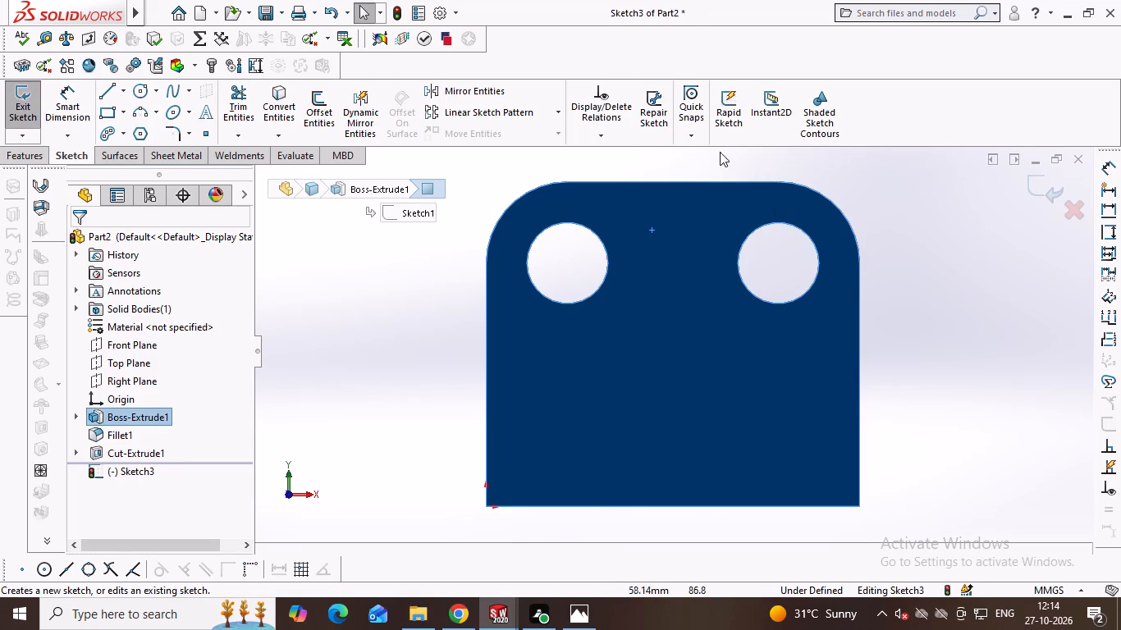
key(alt+Tab)
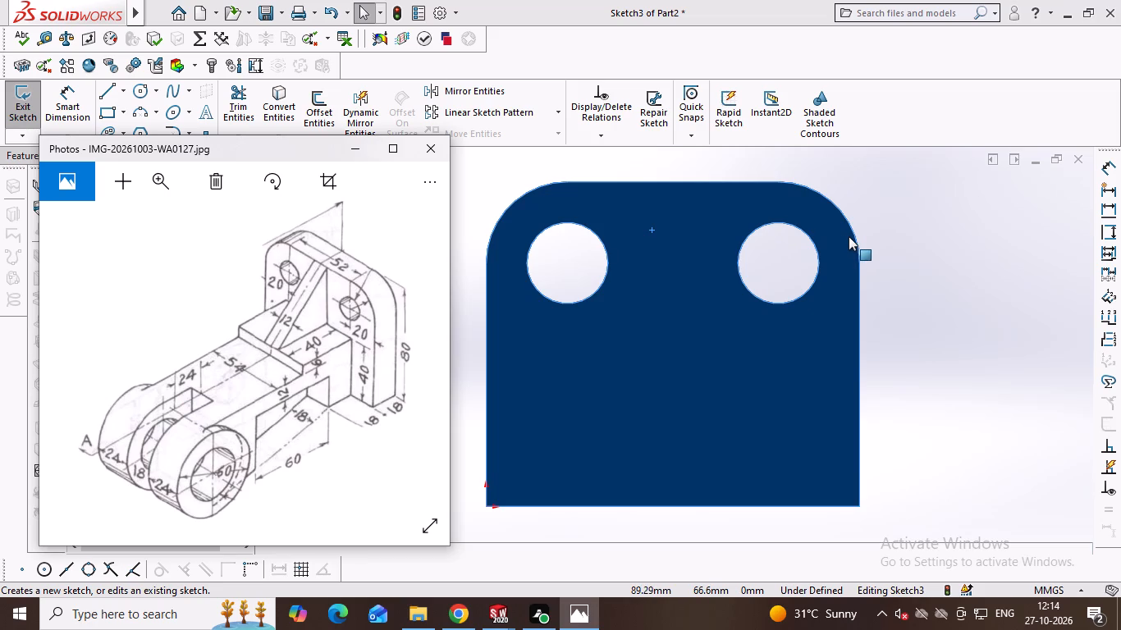
key(alt+Tab)
right_drag(881, 237, 700, 303)
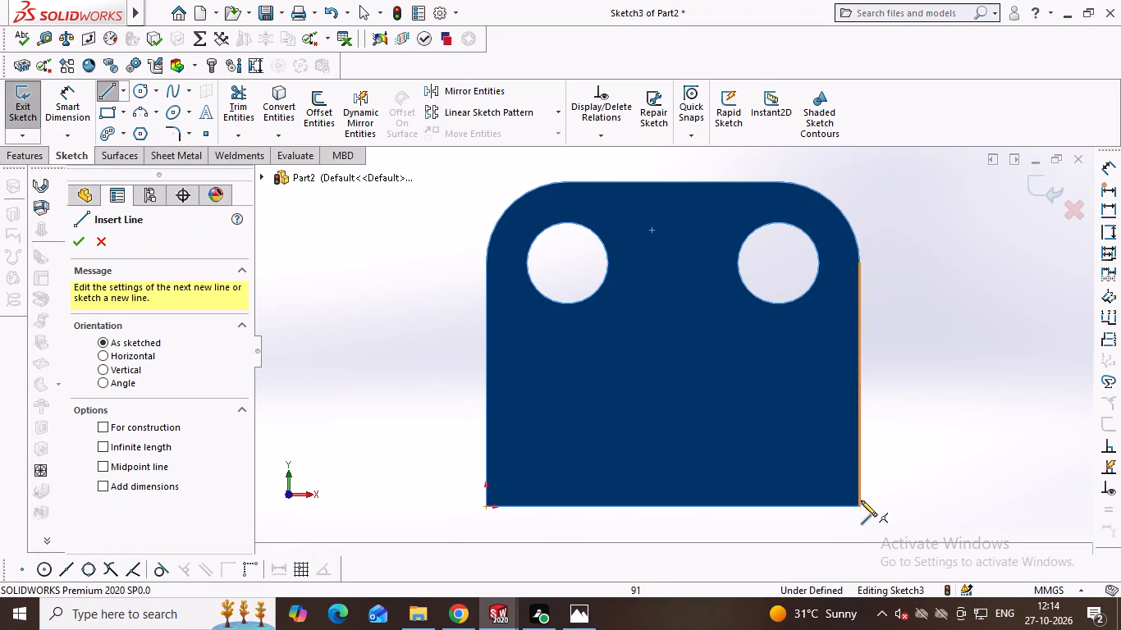
click(859, 508)
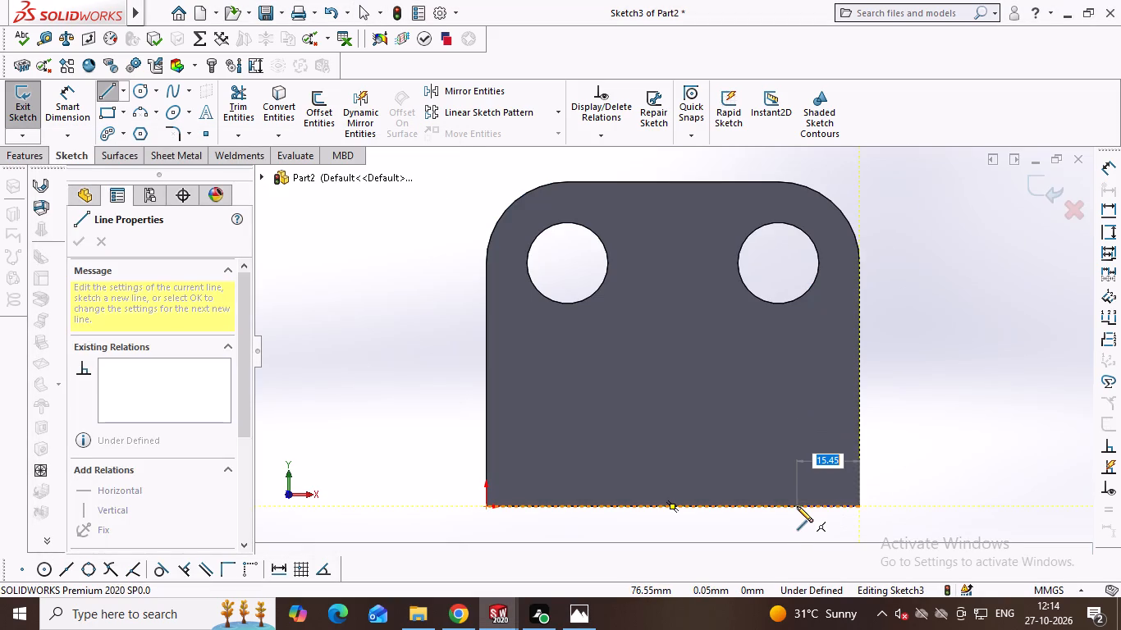
text(20)
key(Return)
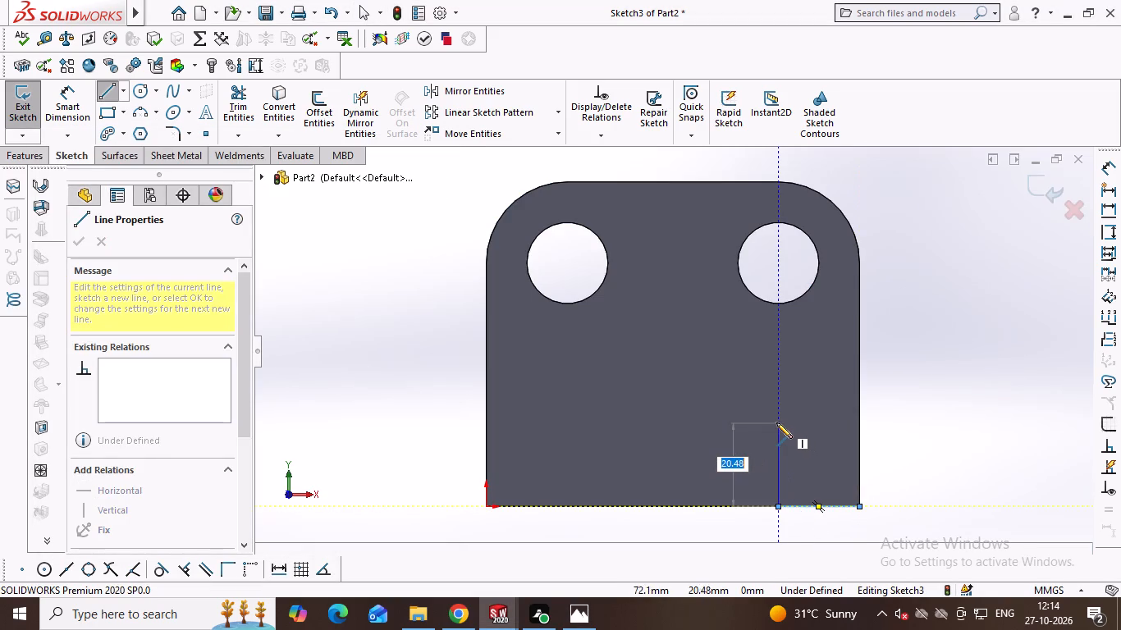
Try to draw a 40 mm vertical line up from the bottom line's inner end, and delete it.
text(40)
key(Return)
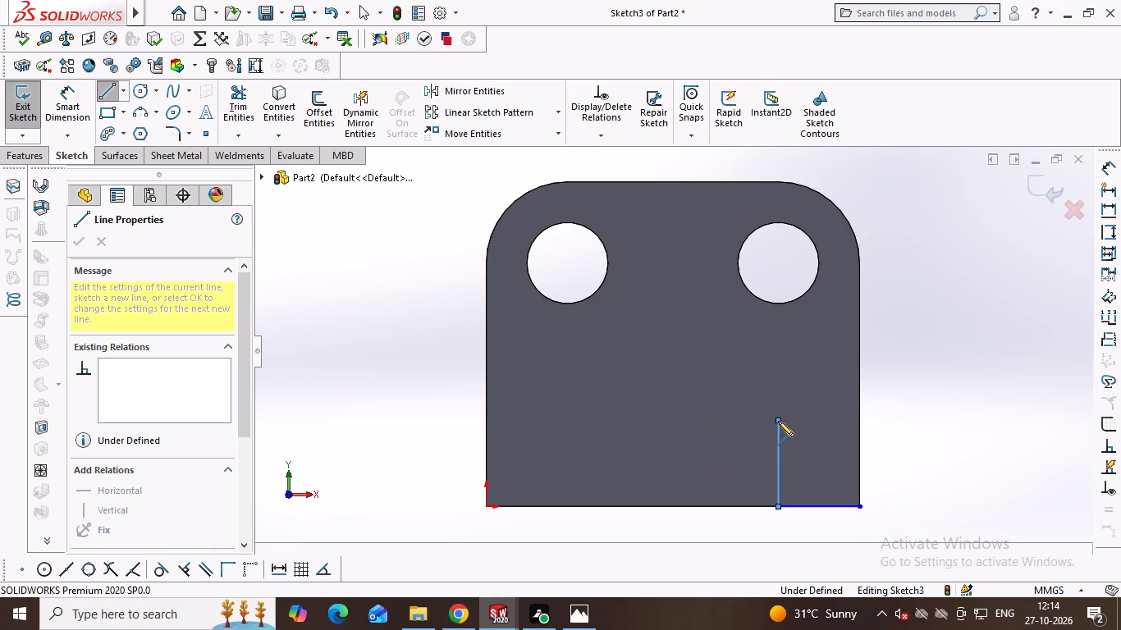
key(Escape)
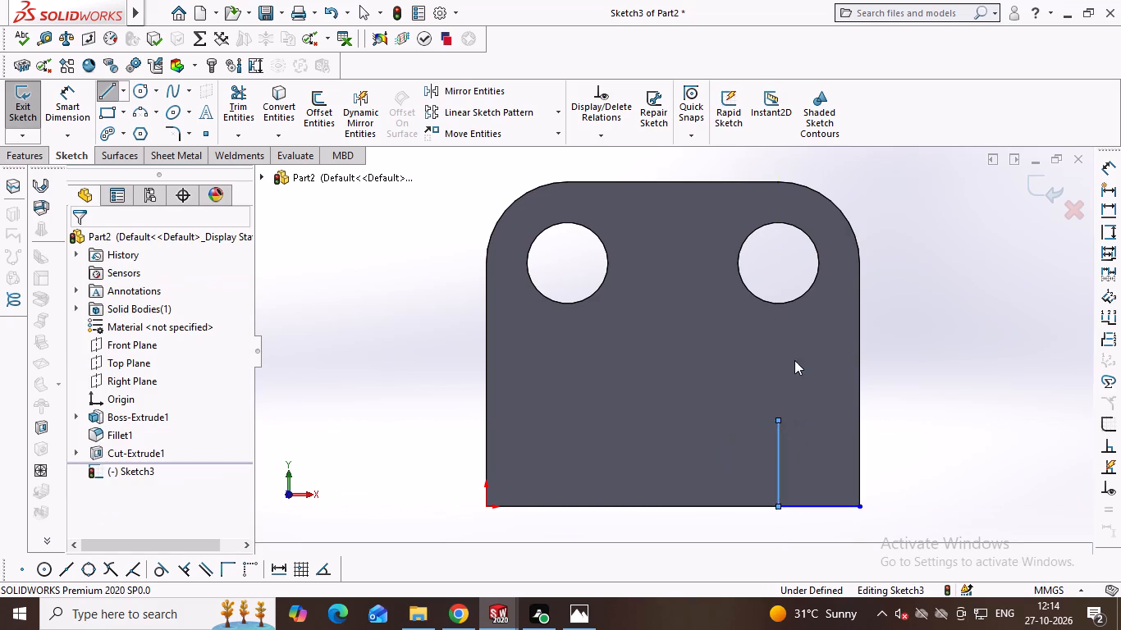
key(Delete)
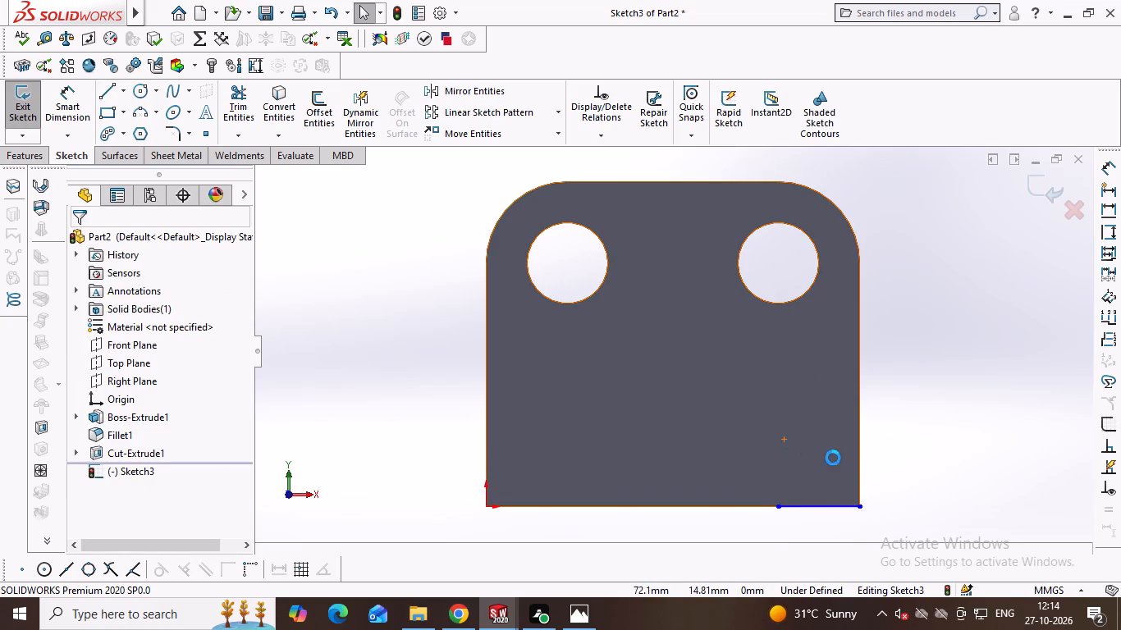
Draw a closed rectangle of lines 52 mm wide and 40 mm high on the plate's bottom edge, starting at the 20 mm line's inner end.
right_drag(855, 442, 722, 475)
click(779, 506)
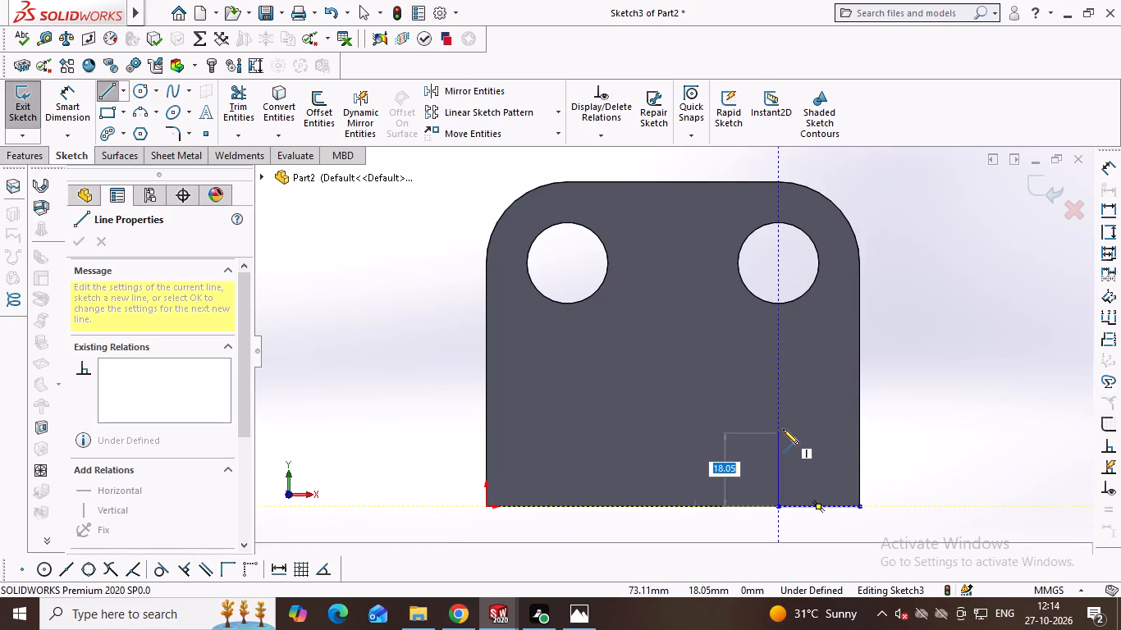
text(40)
key(Return)
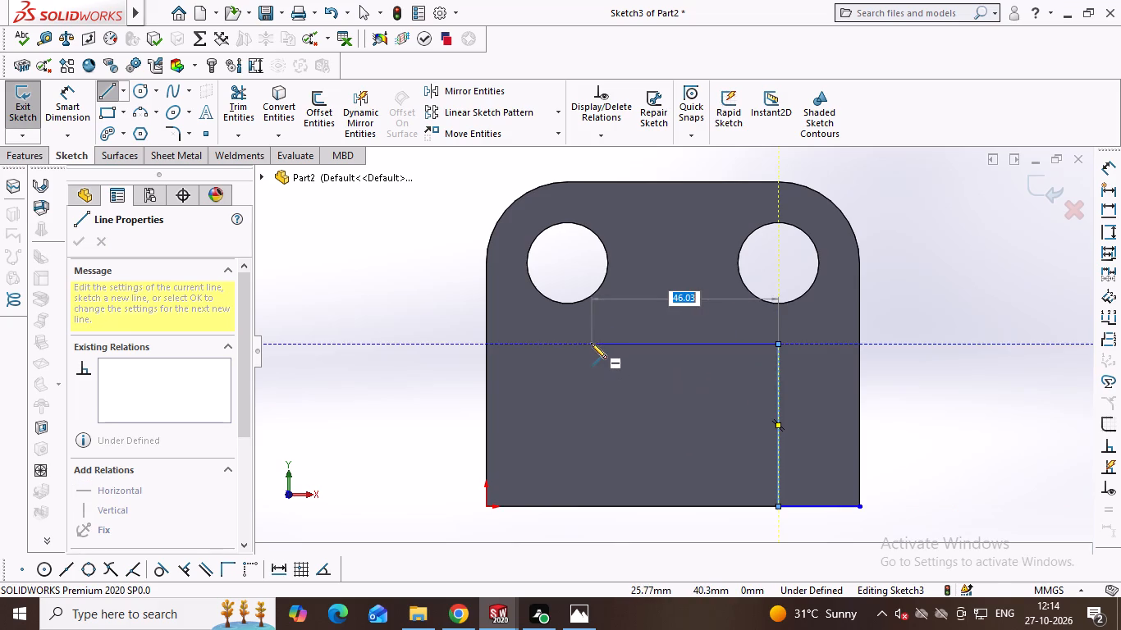
key(alt+Tab)
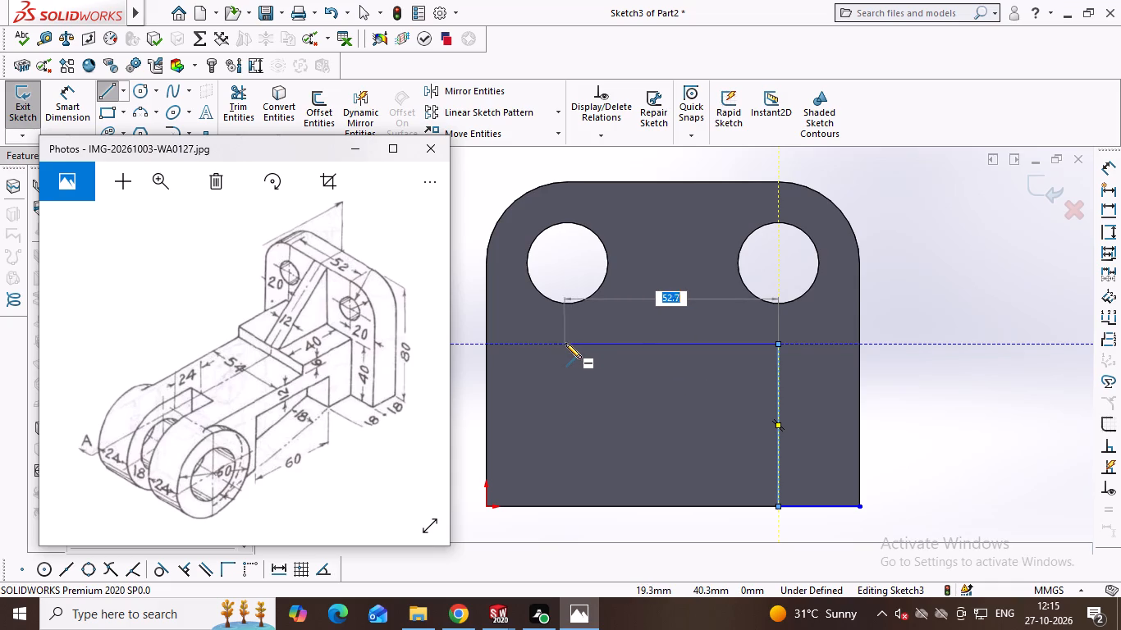
text(52)
key(Return)
key(alt+Tab)
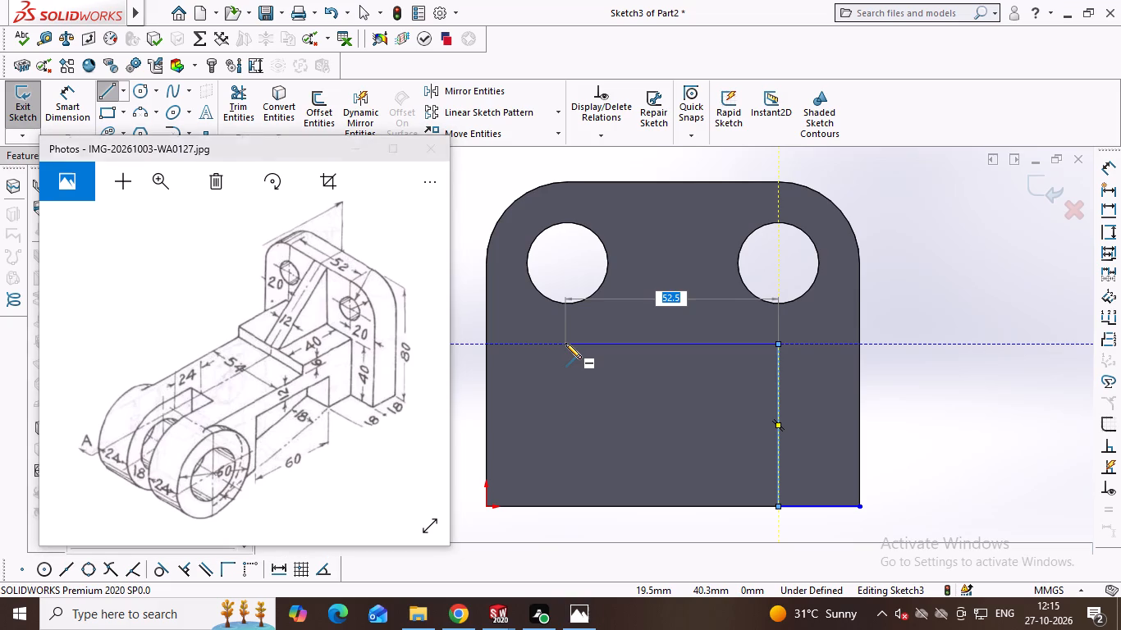
text(52)
key(Return)
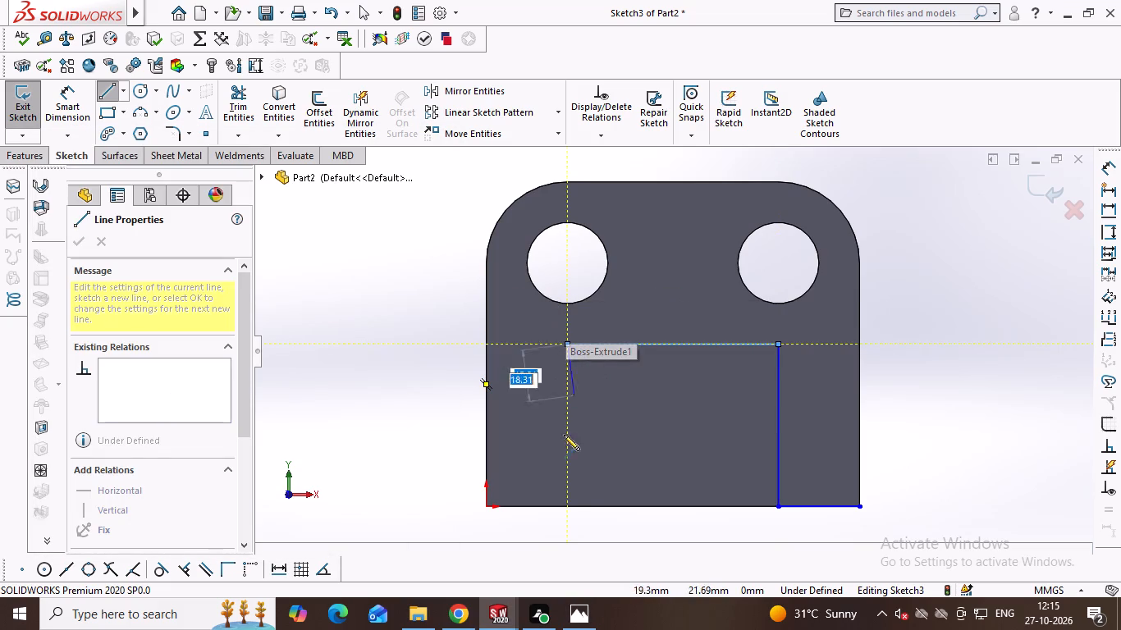
click(568, 506)
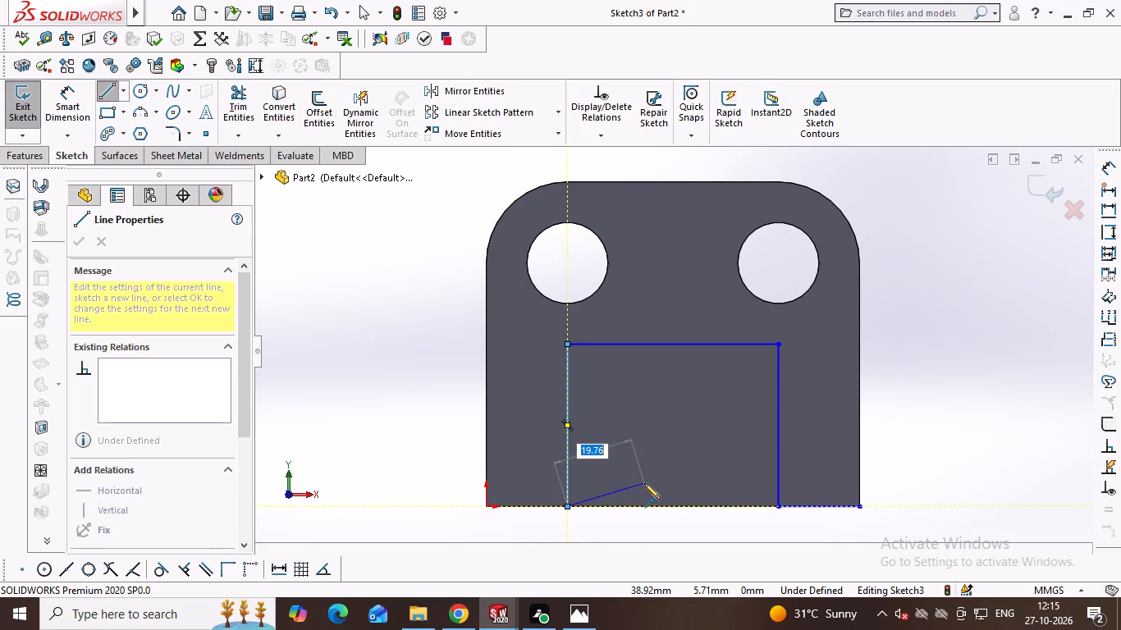
click(778, 506)
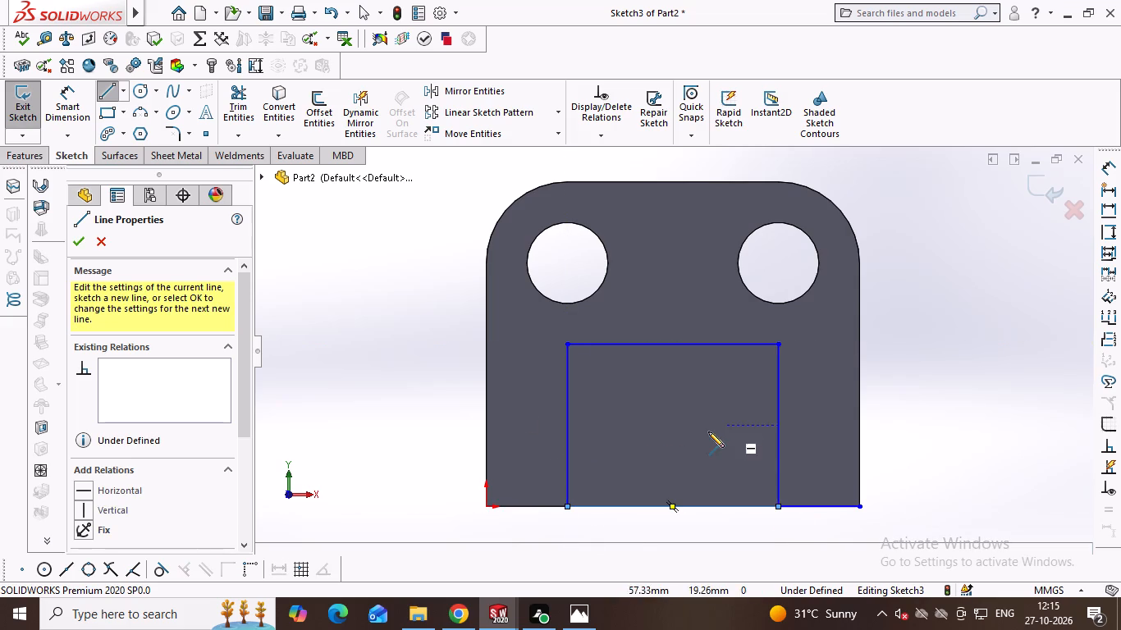
Draw a 6 mm line from the plate's top edge midpoint and complete a 12 mm wide rib outline from its end down to the rectangle's top line.
key(alt+Tab)
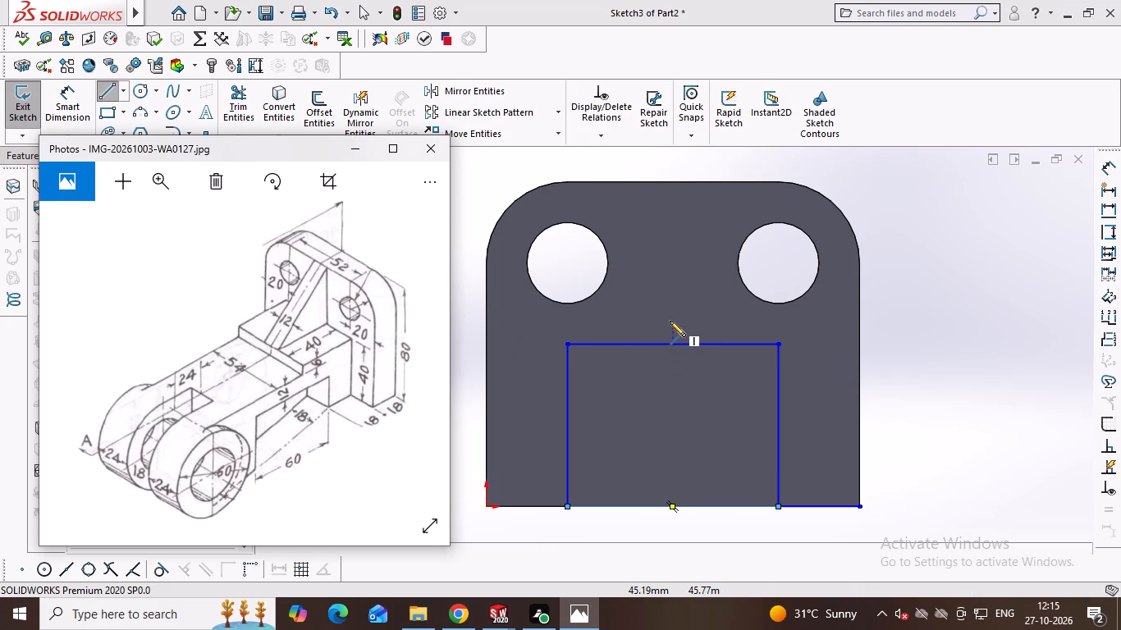
click(670, 182)
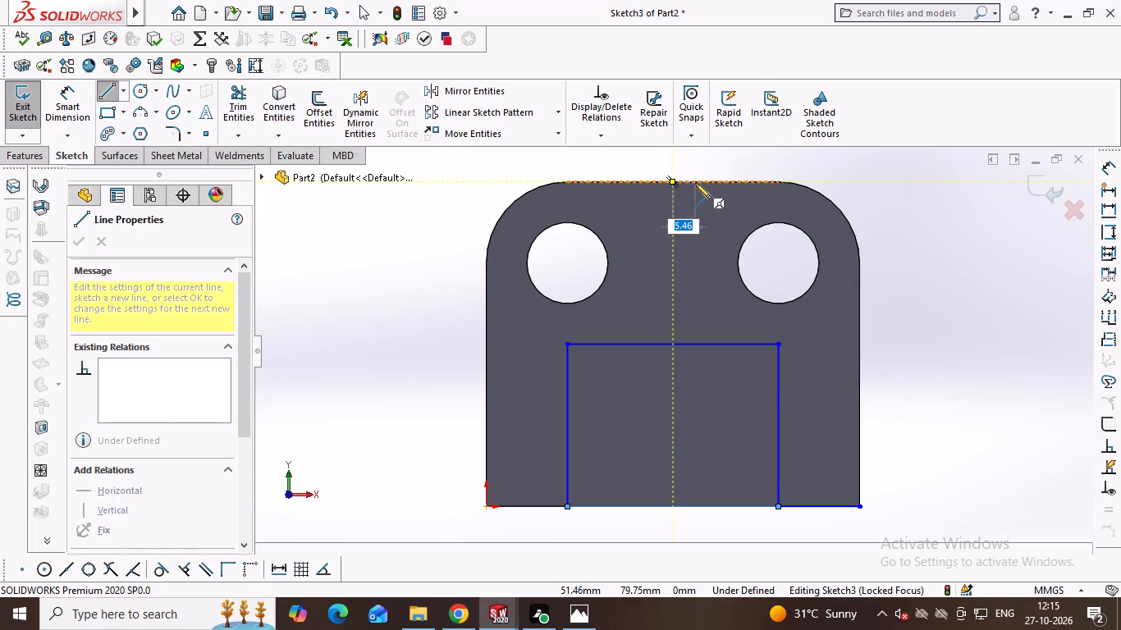
key(6)
key(Return)
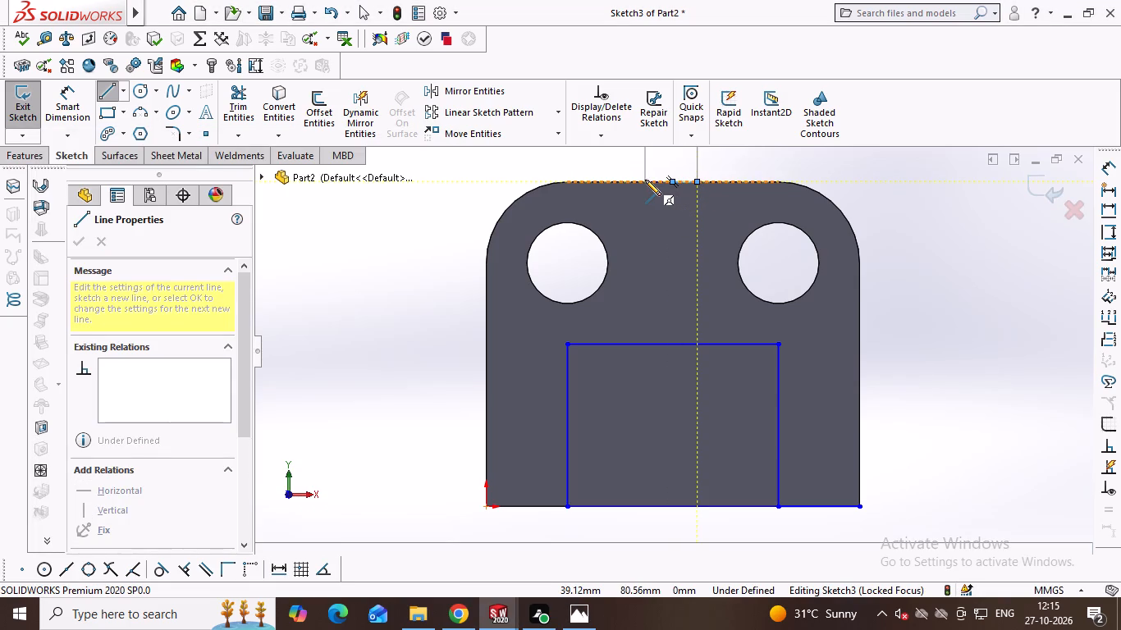
text(12)
key(Return)
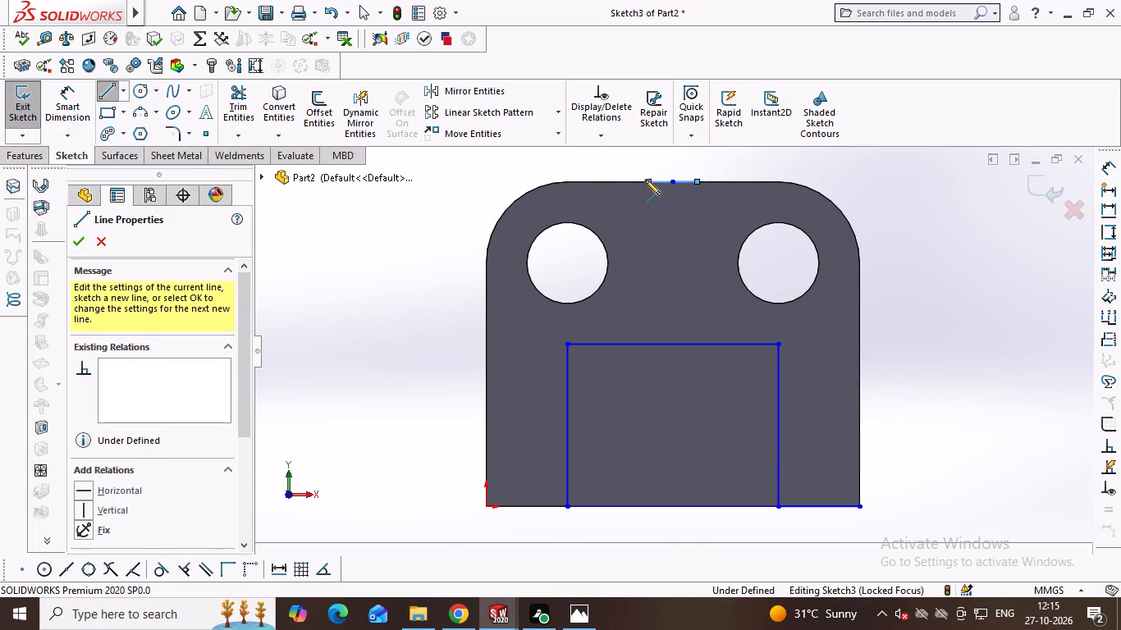
click(649, 345)
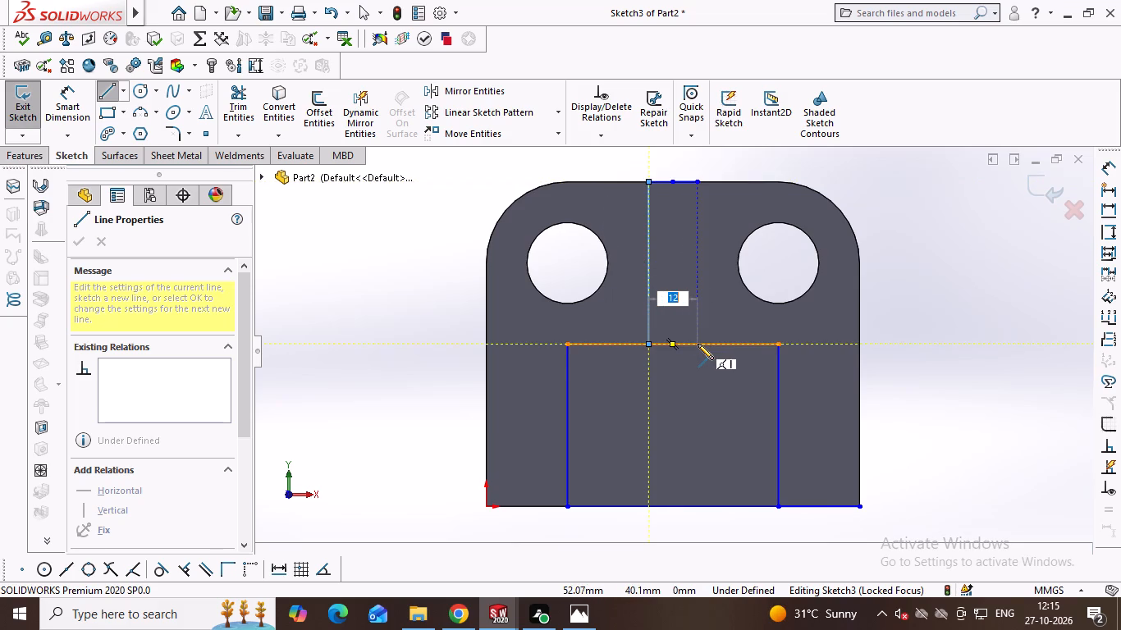
click(697, 344)
click(698, 182)
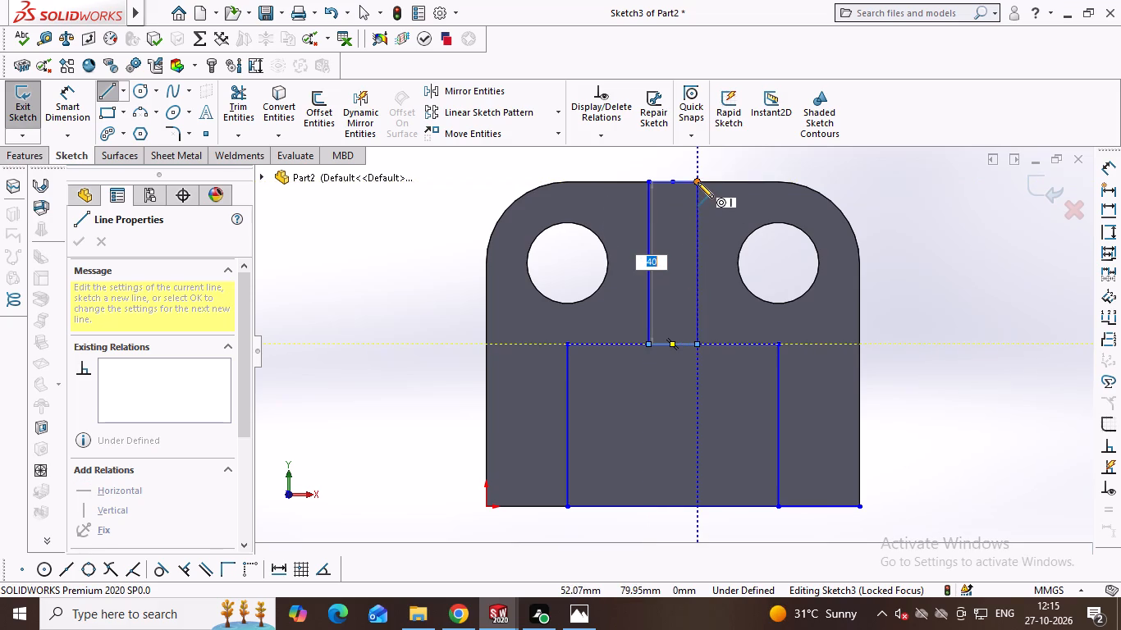
key(alt+Tab)
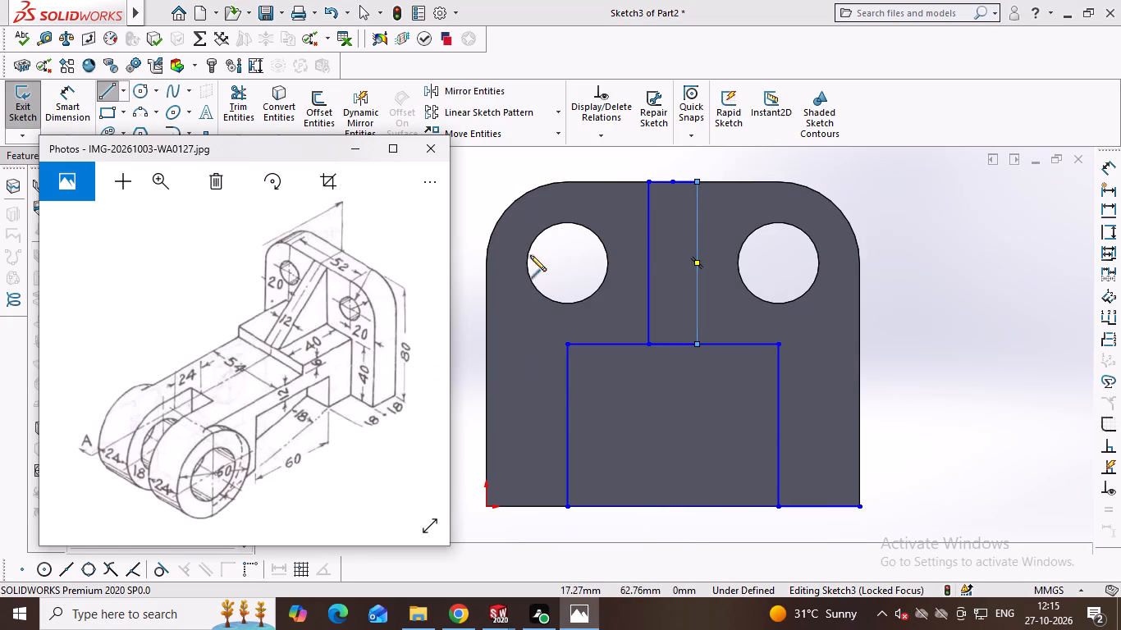
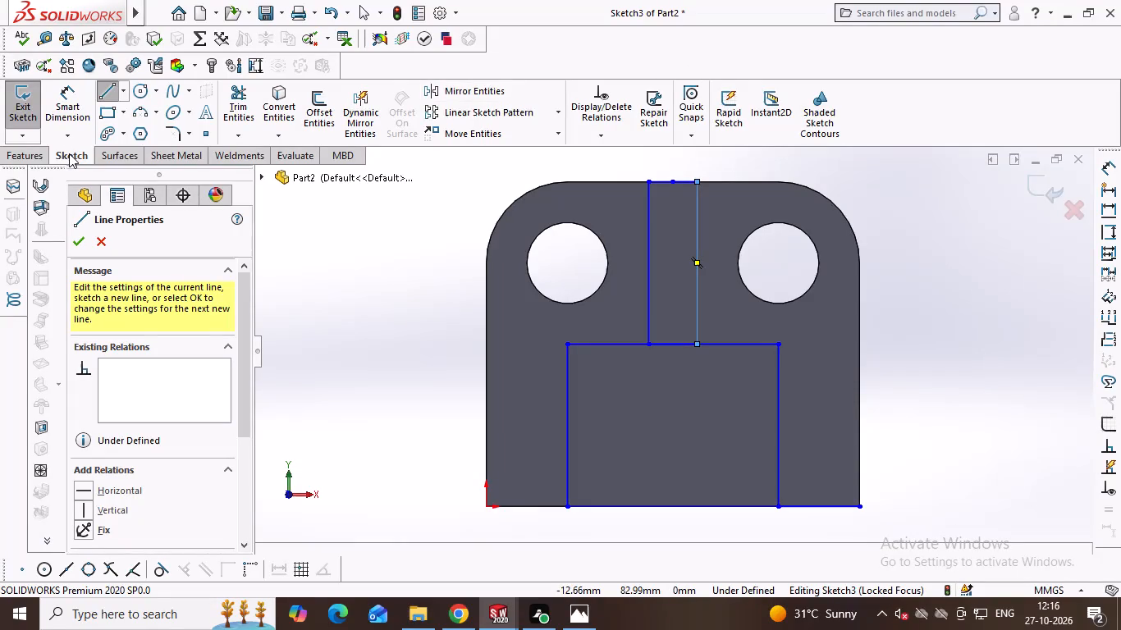
Extrude the rib outline and the 52 by 40 mm rectangle together 40 mm out from the plate's front face.
click(23, 157)
click(28, 106)
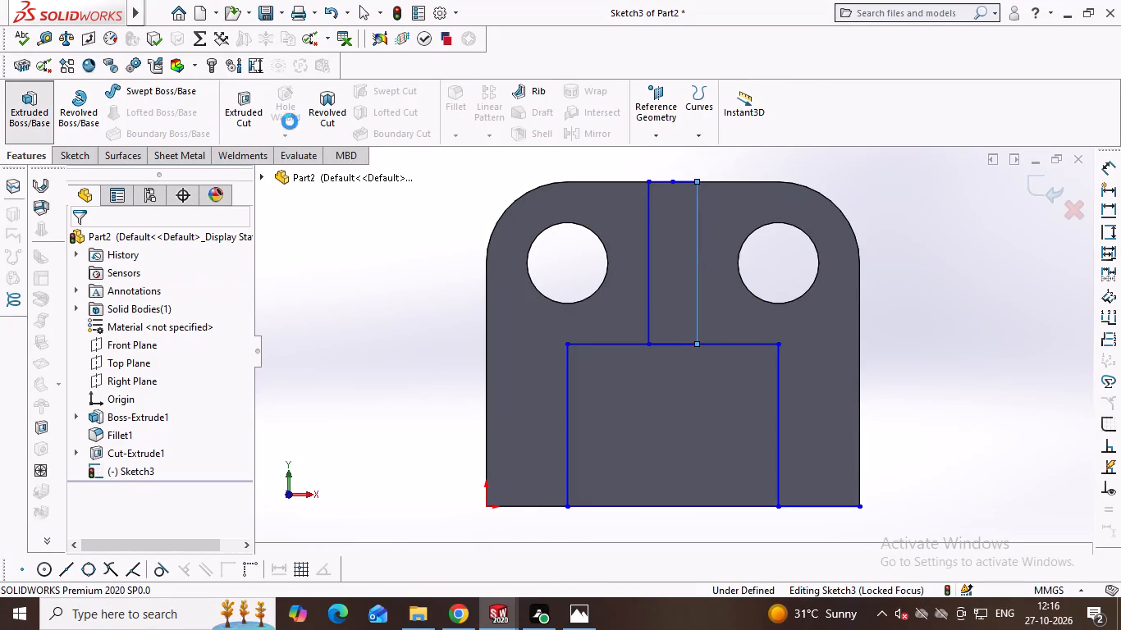
click(667, 259)
click(646, 386)
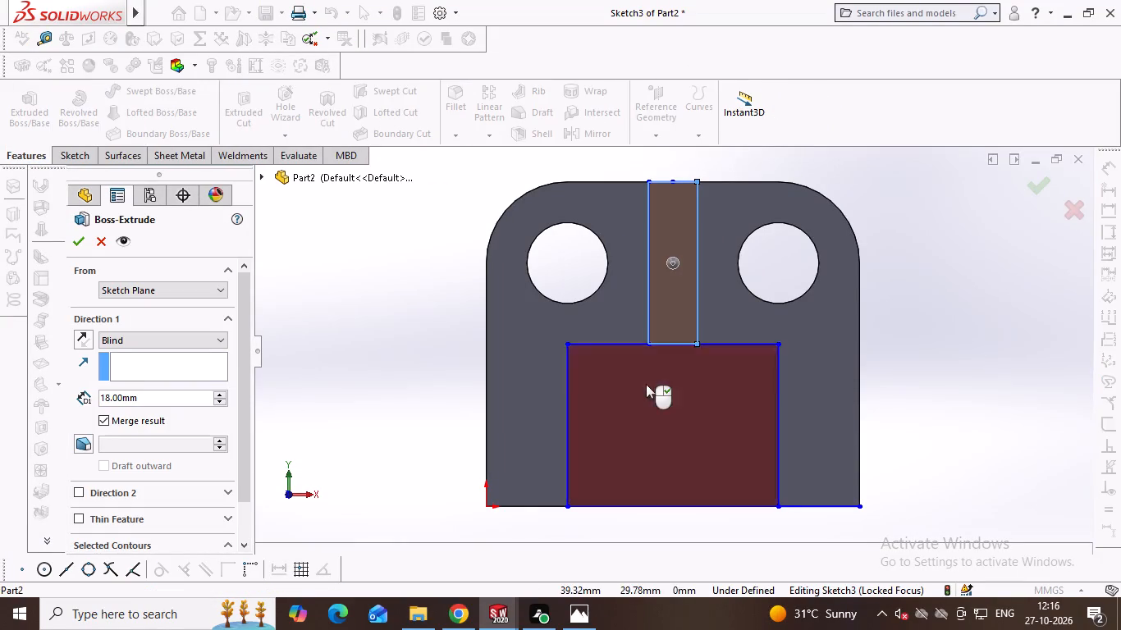
double_click(146, 395)
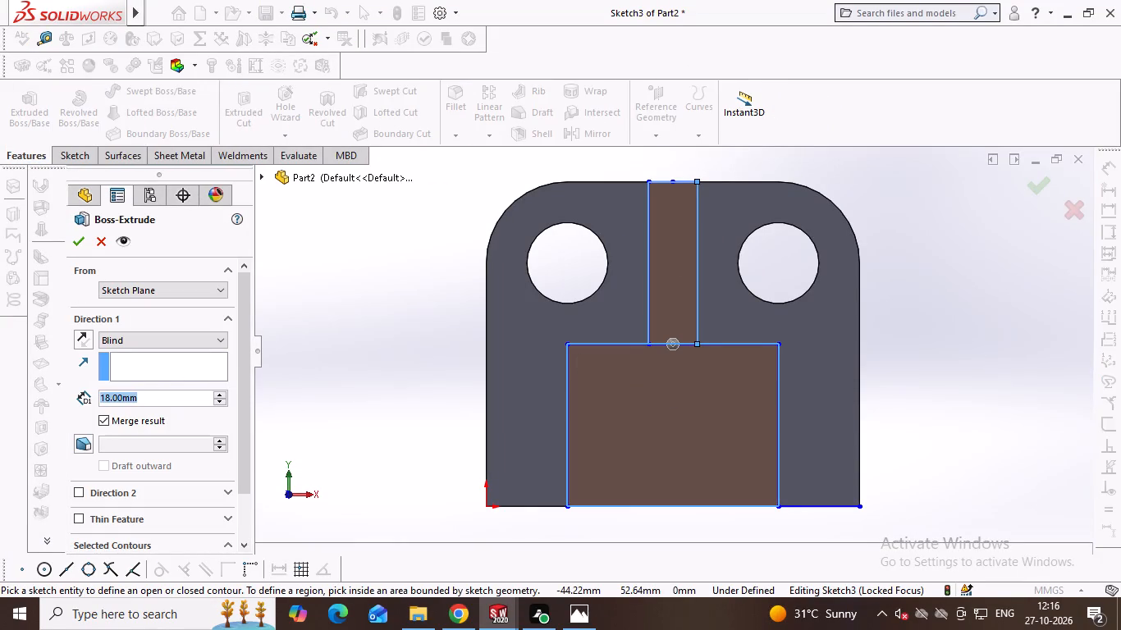
text(40)
key(Return)
key(Return)
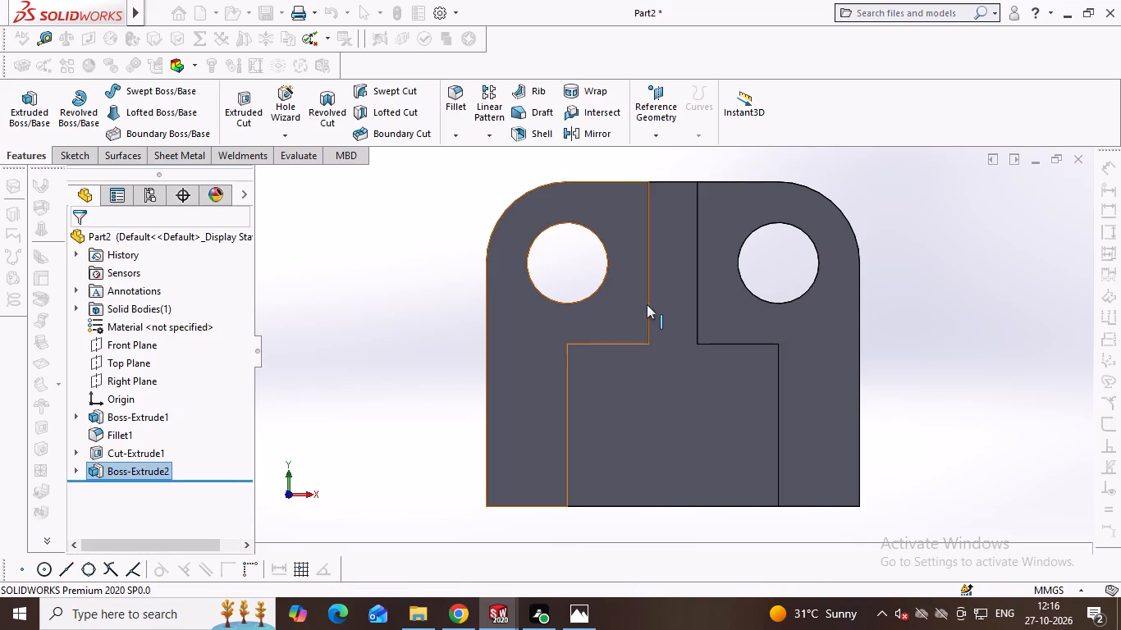
Chamfer the rib's upper front edge with a 40 mm distance at 45 degrees.
middle_drag(627, 264, 635, 308)
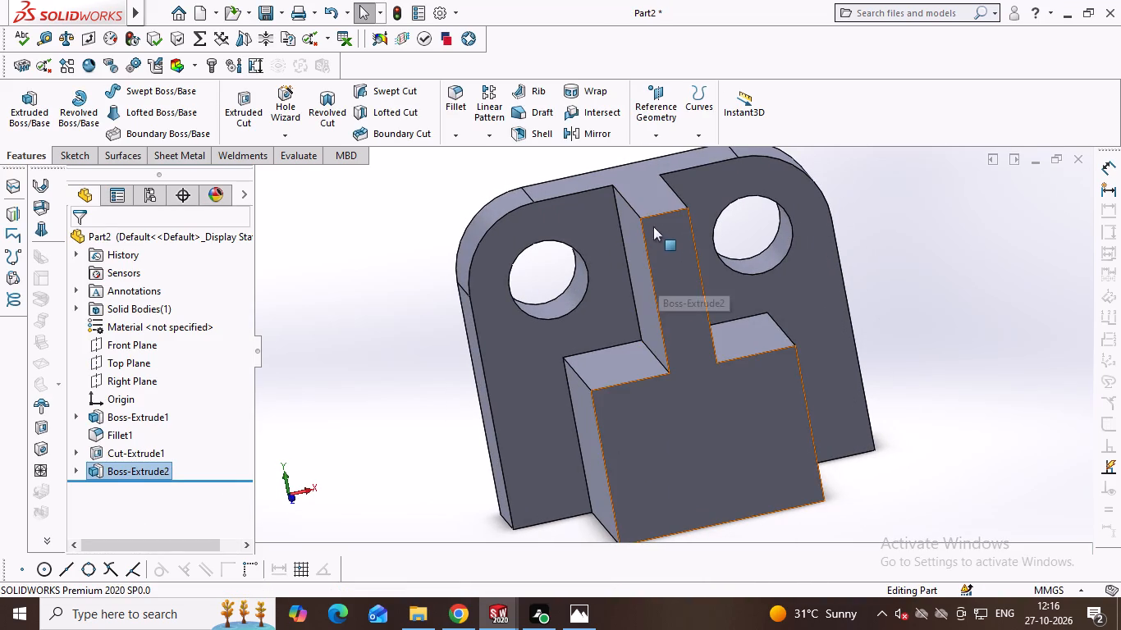
double_click(464, 133)
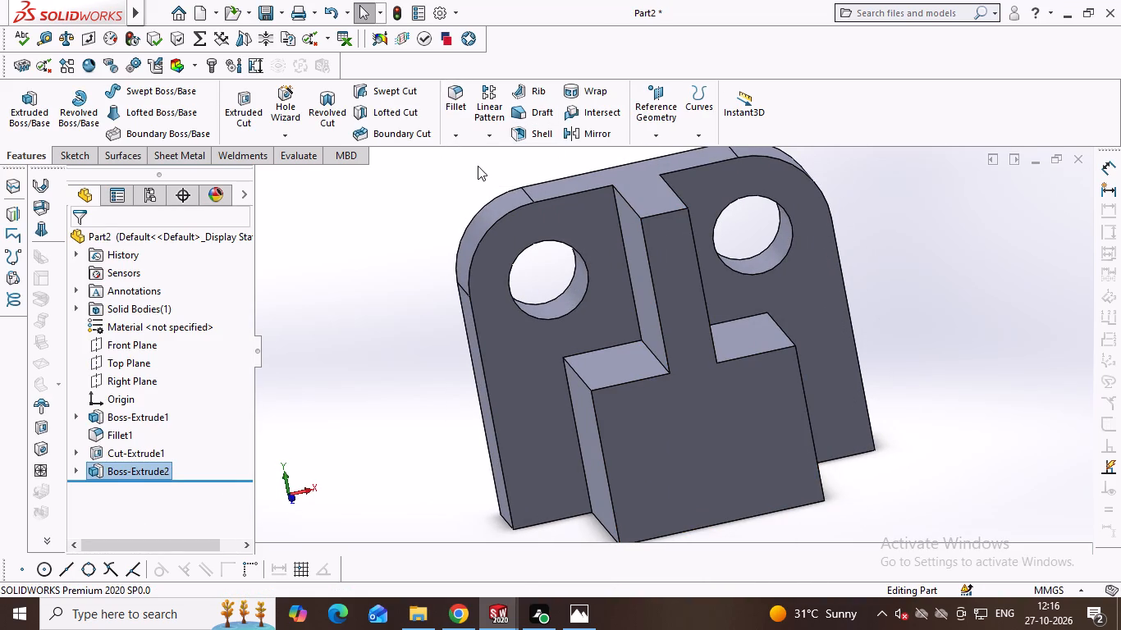
click(459, 136)
click(459, 139)
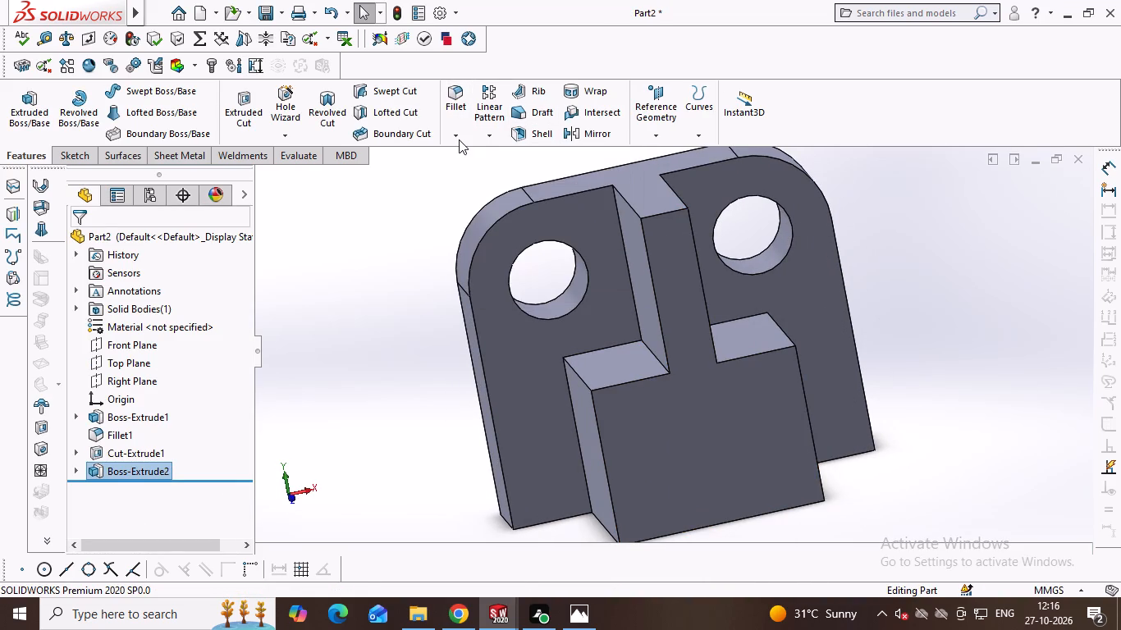
click(459, 139)
click(470, 180)
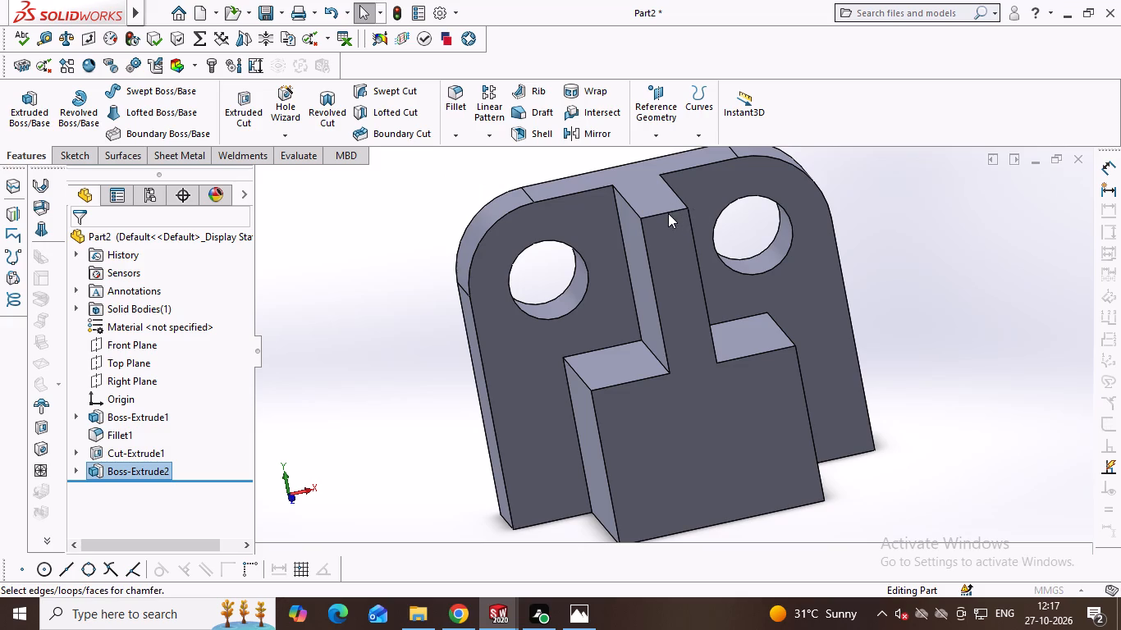
click(663, 210)
click(649, 201)
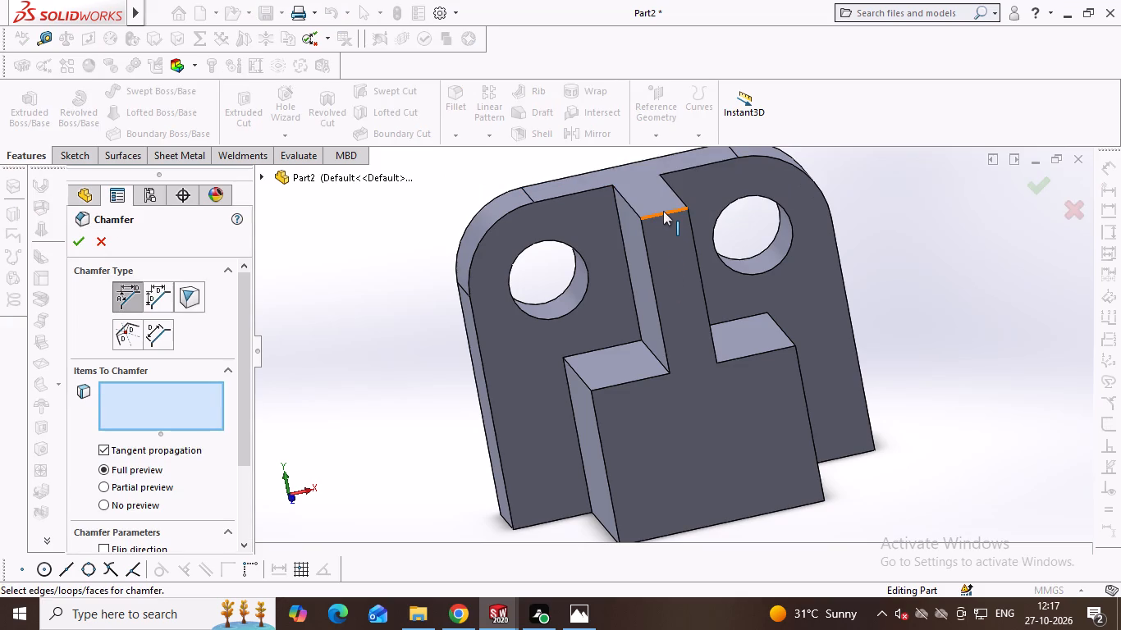
click(663, 211)
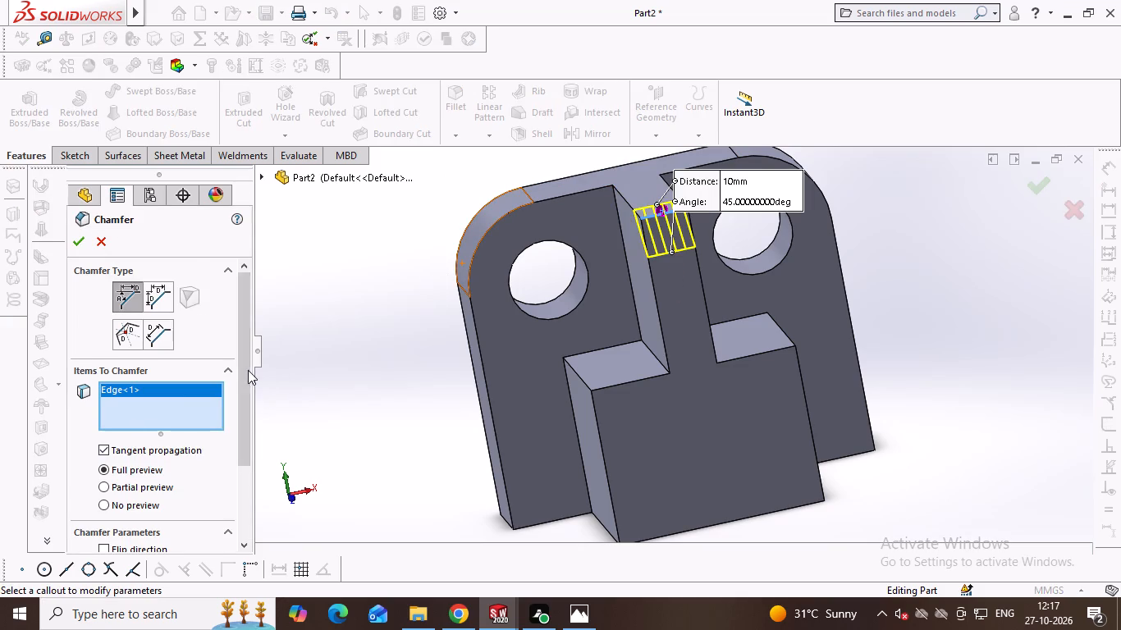
drag(247, 371, 243, 479)
click(141, 470)
click(157, 457)
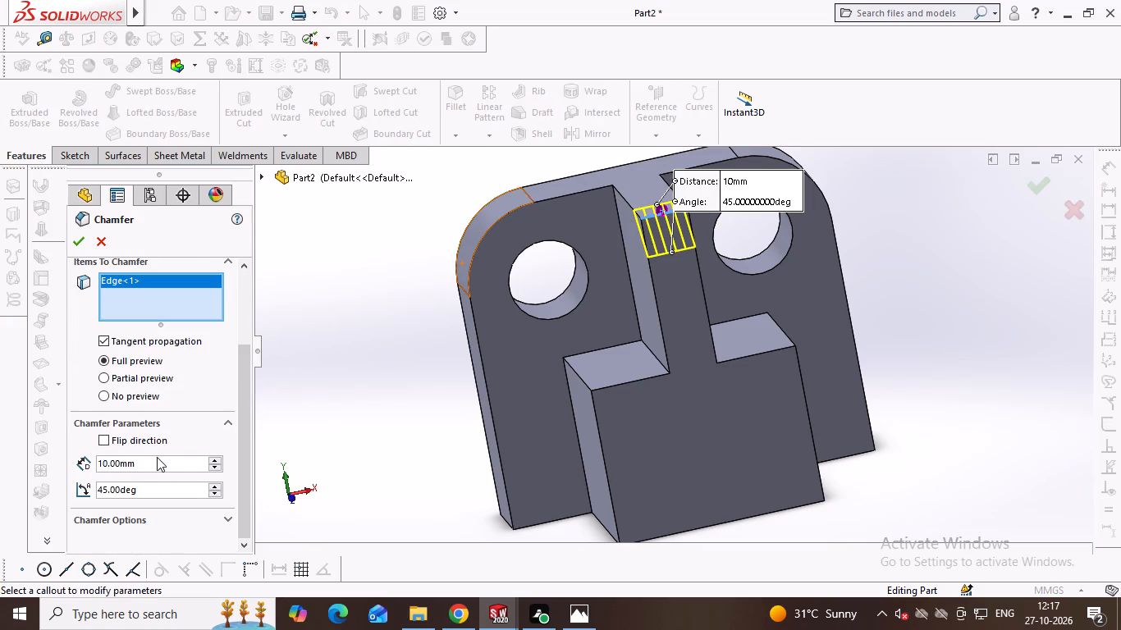
double_click(151, 462)
double_click(158, 459)
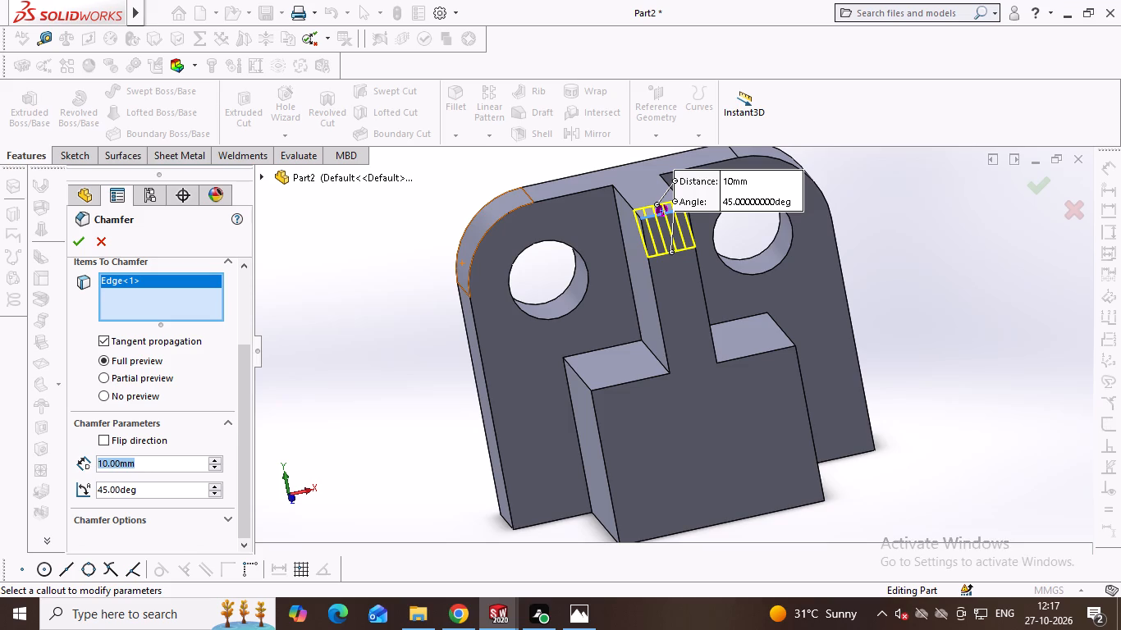
text(40)
key(Return)
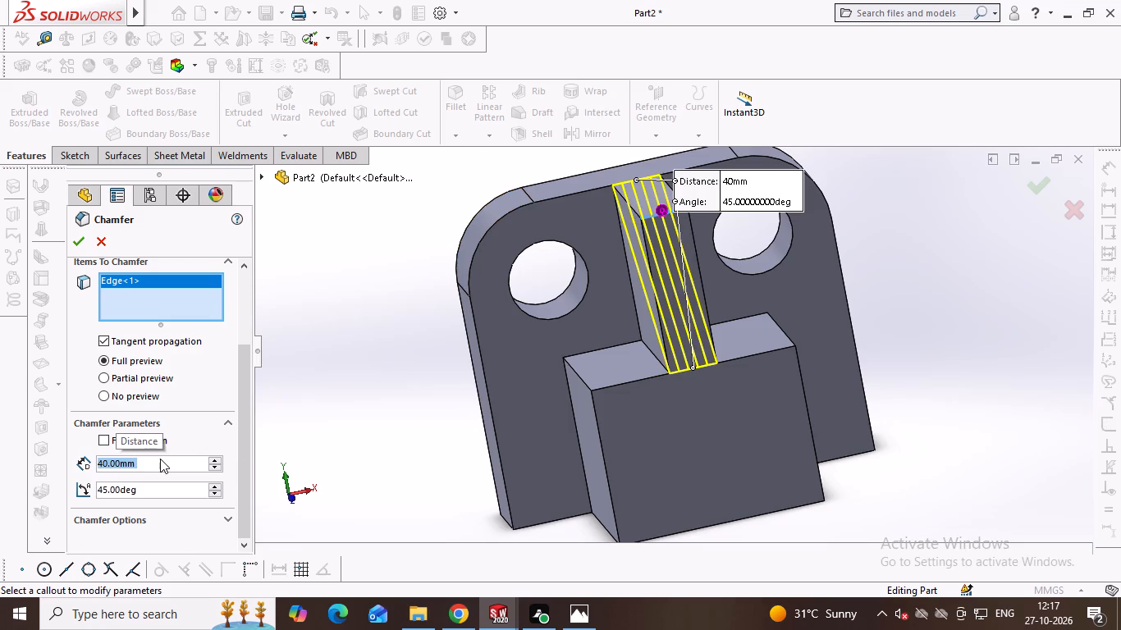
key(Return)
Examine the model from several sides and compare it with the reference drawing's arm dimensions.
middle_drag(622, 199, 664, 194)
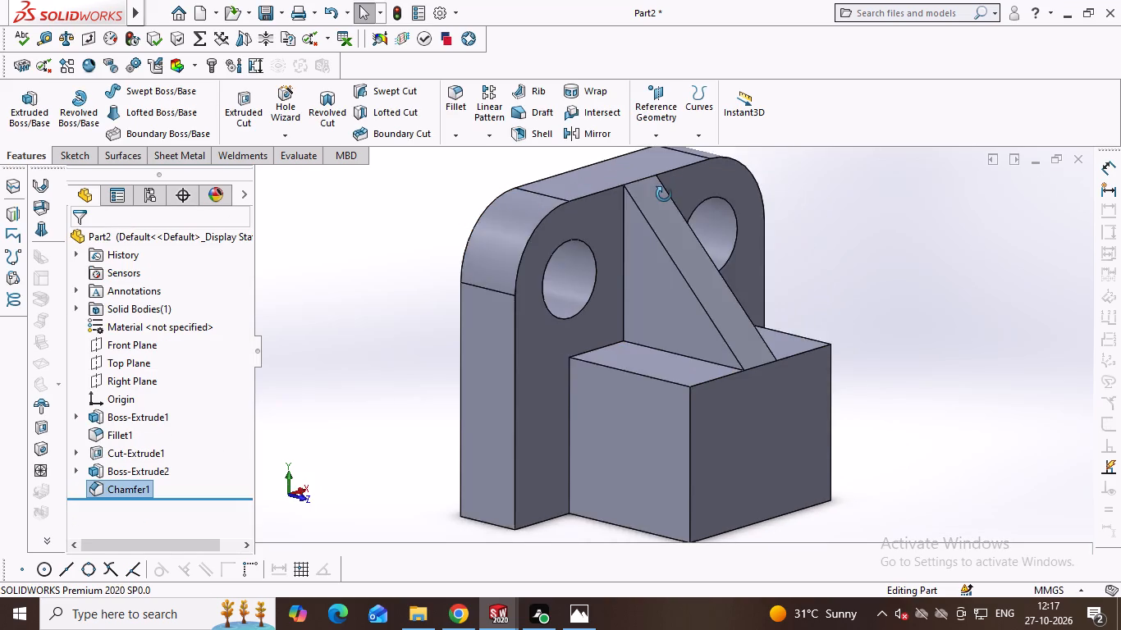
middle_drag(664, 194, 611, 186)
middle_drag(702, 219, 697, 205)
middle_click(697, 205)
key(alt+Tab)
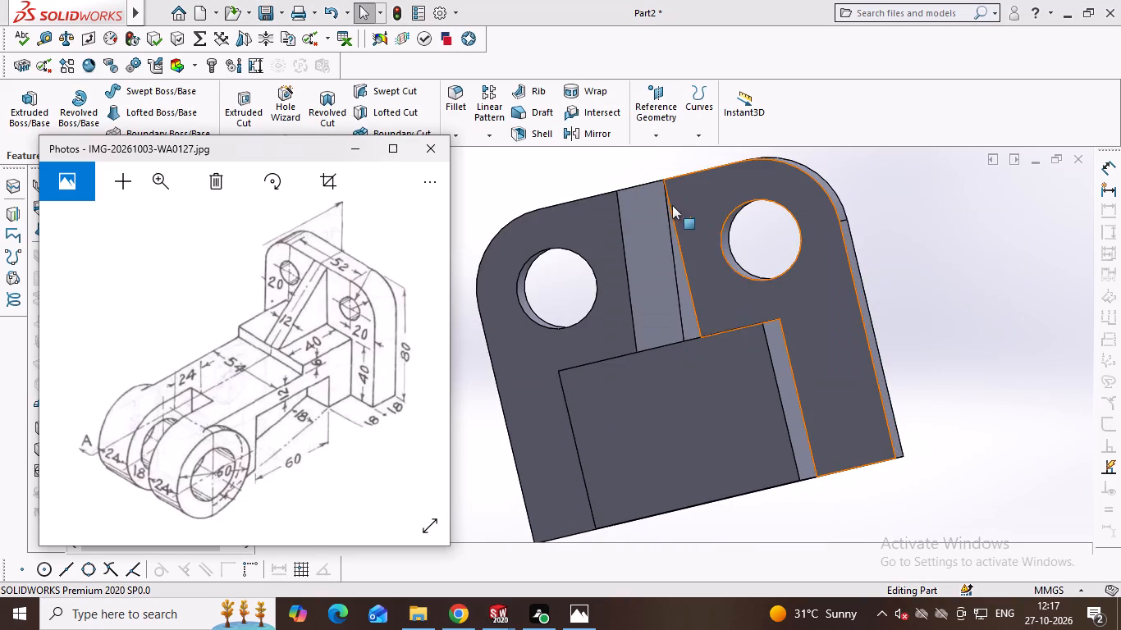
middle_drag(704, 202, 742, 226)
key(alt+Tab)
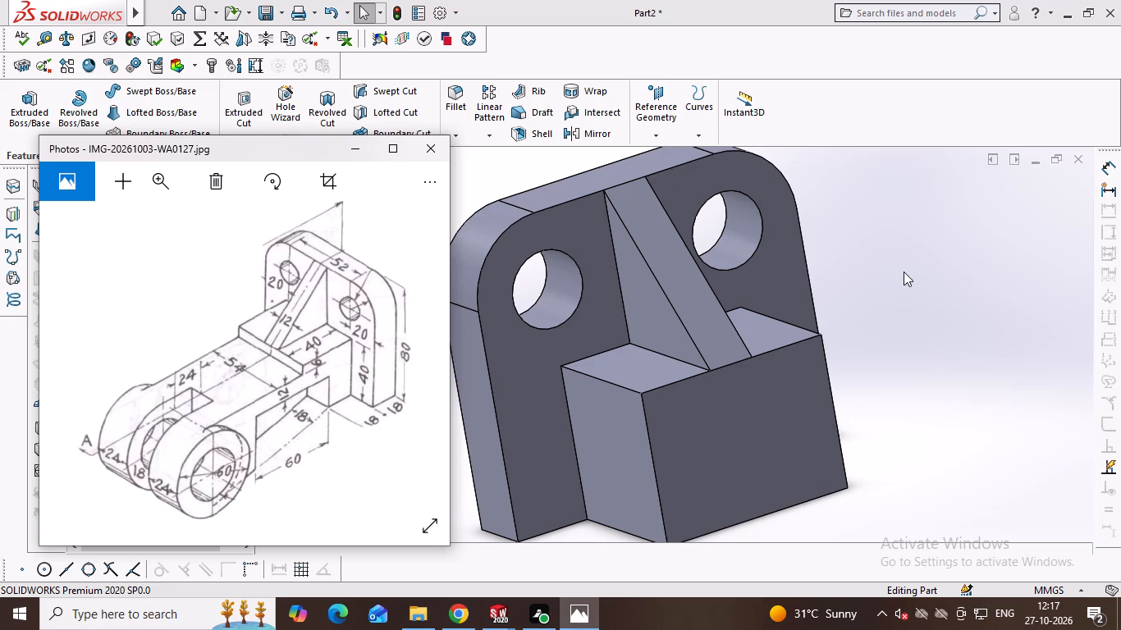
middle_drag(904, 270, 787, 345)
key(alt+Tab)
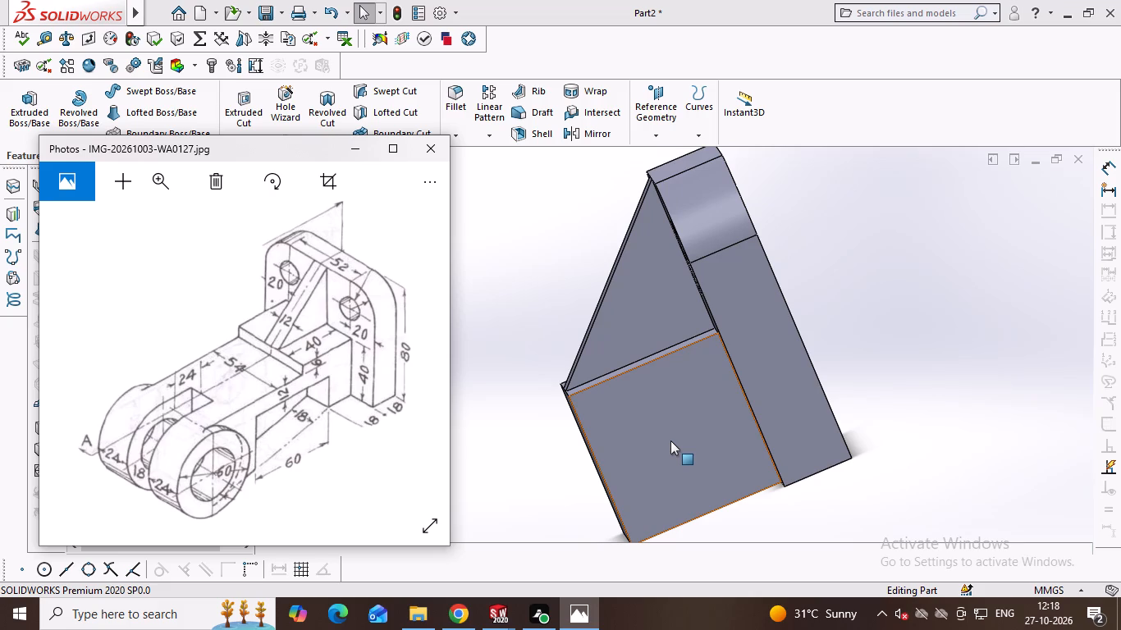
key(alt+Tab)
Sketch on the block's right side face: from the plate corner, draw lines 18 mm along the bottom edge, 22 mm up and 60 mm horizontally outward.
click(670, 441)
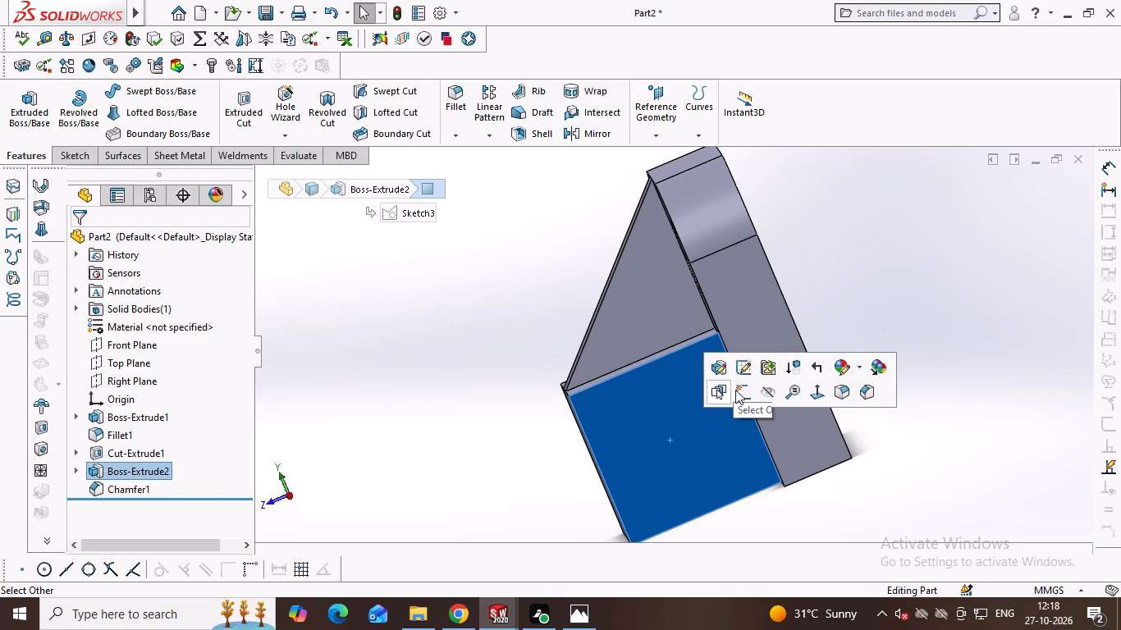
click(735, 390)
key(ctrl+8)
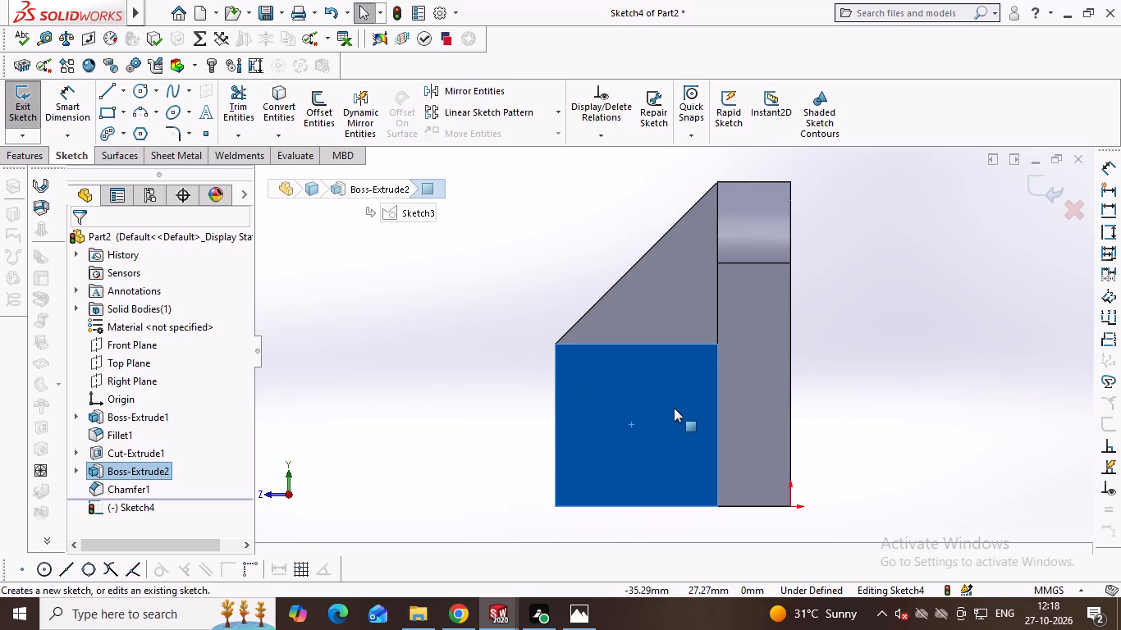
key(alt+Tab)
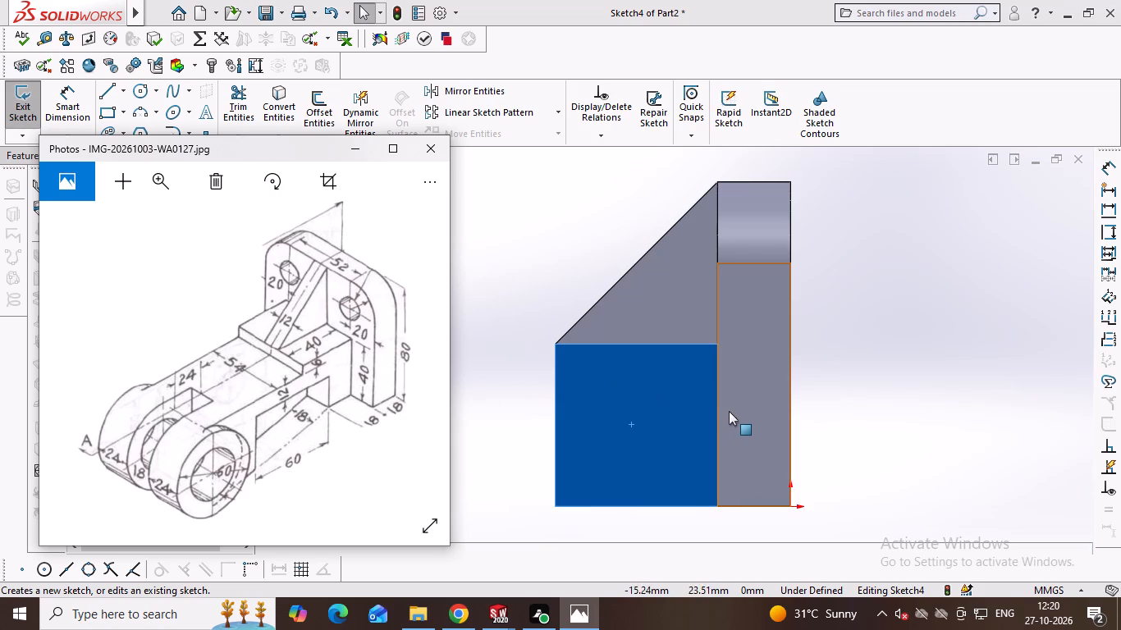
key(alt+Tab)
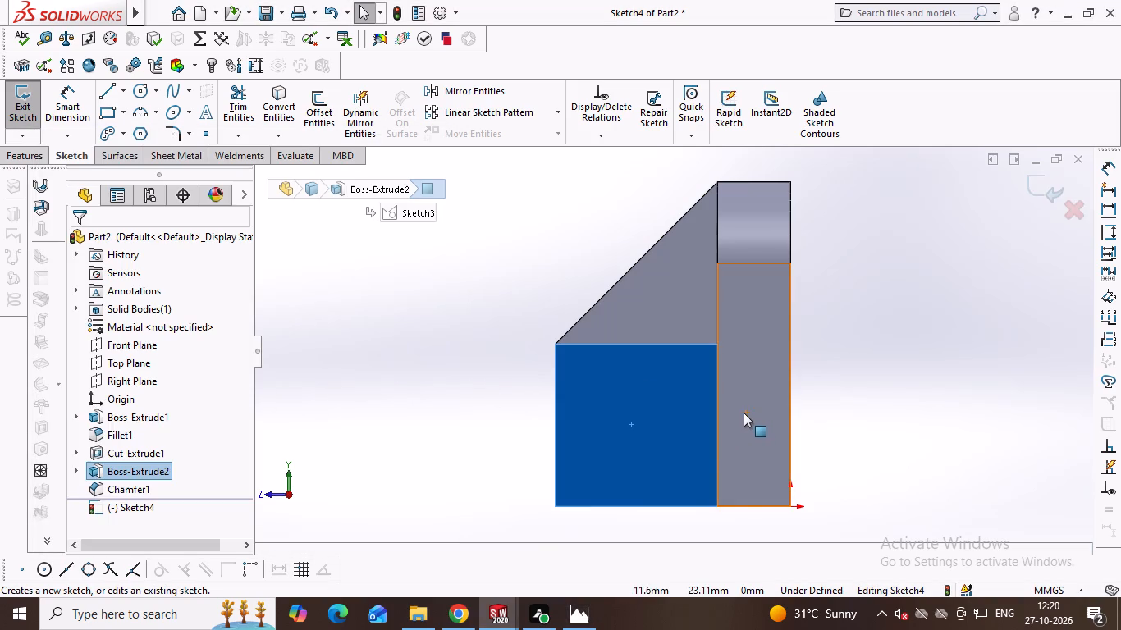
right_drag(725, 431, 573, 475)
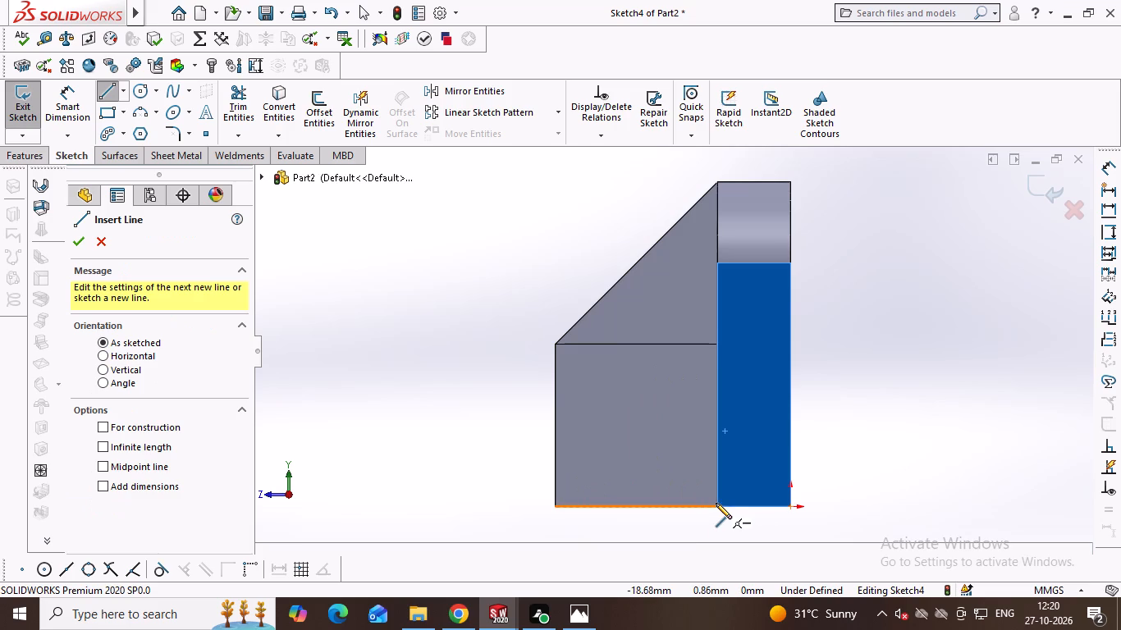
click(717, 506)
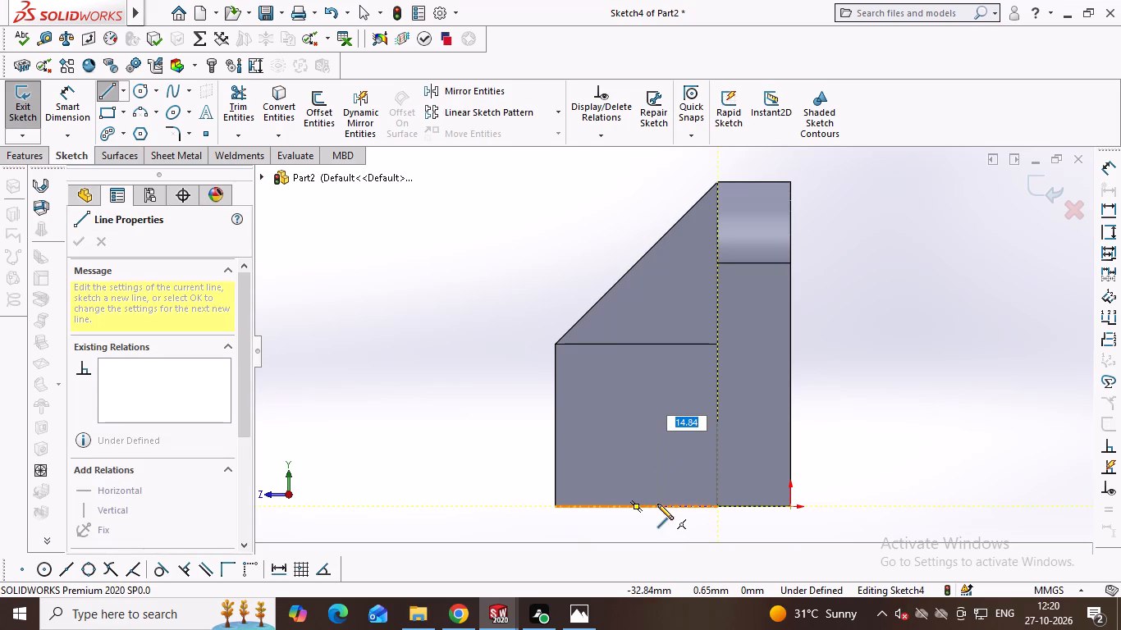
text(18)
key(Return)
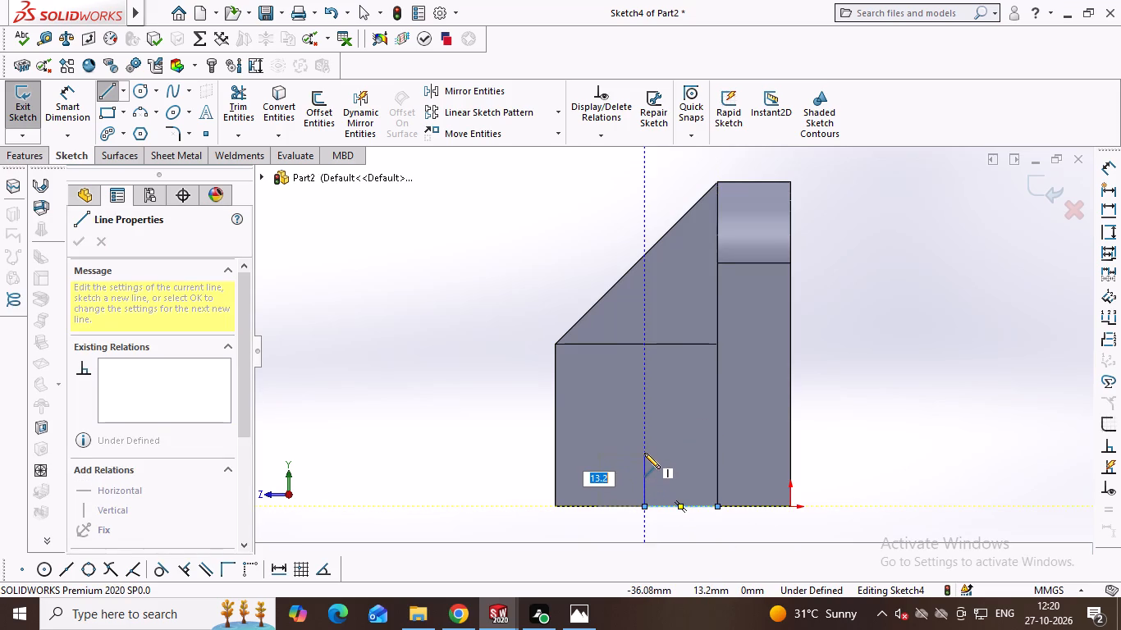
text(22)
key(Return)
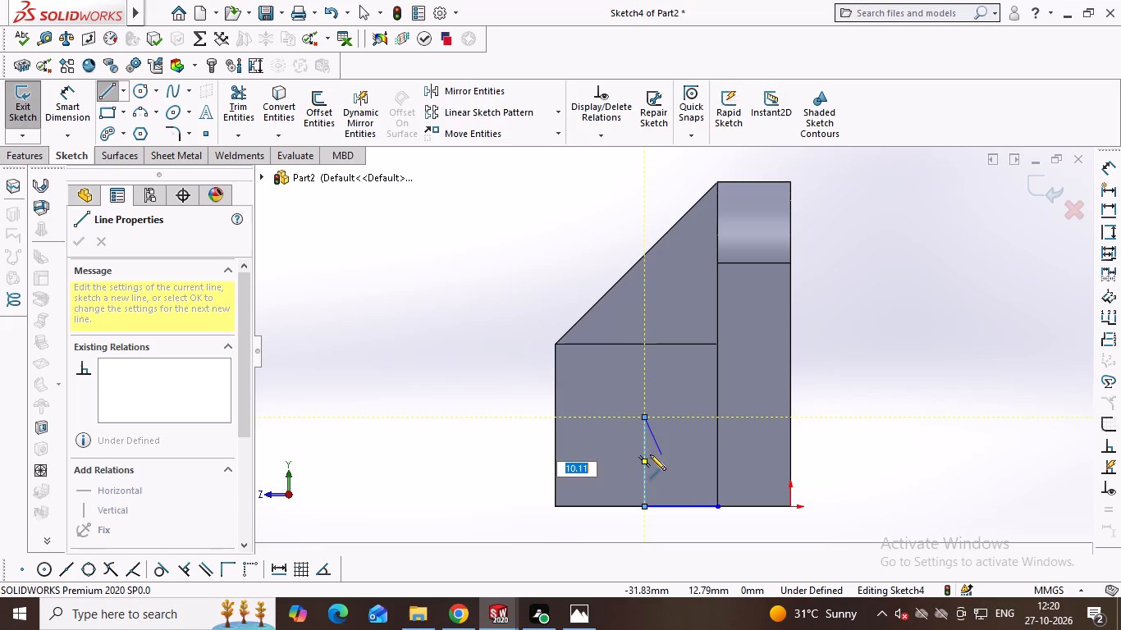
text(60)
key(Return)
key(alt+Tab)
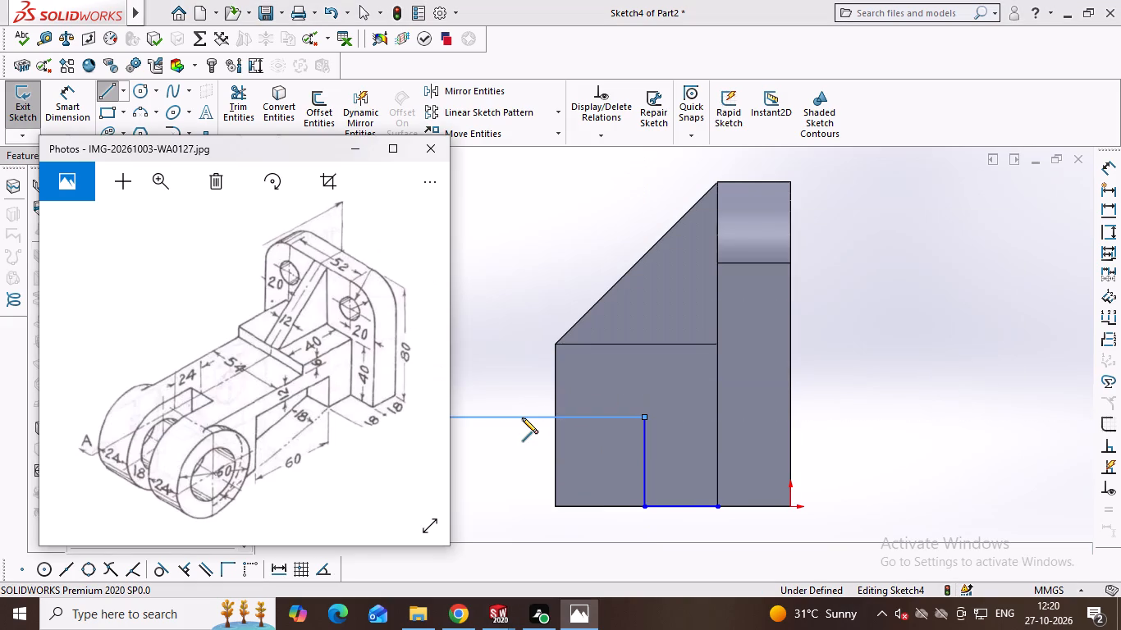
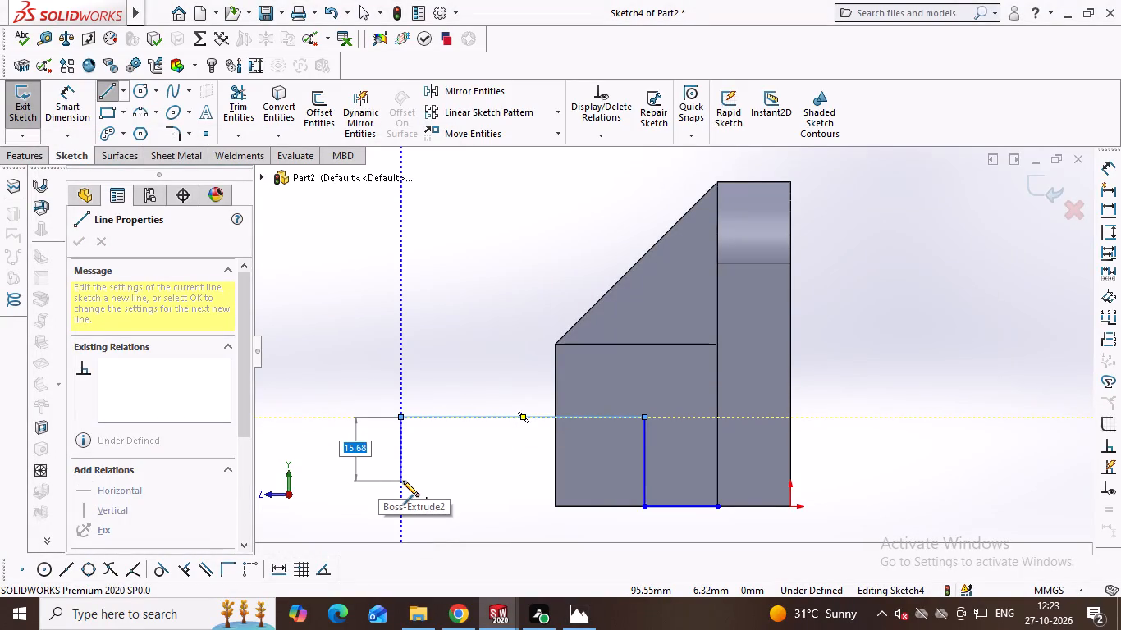
Continue the arm profile from the end of the 60 mm line with a 40 mm line down and a 24 mm line outward.
text(40)
key(Return)
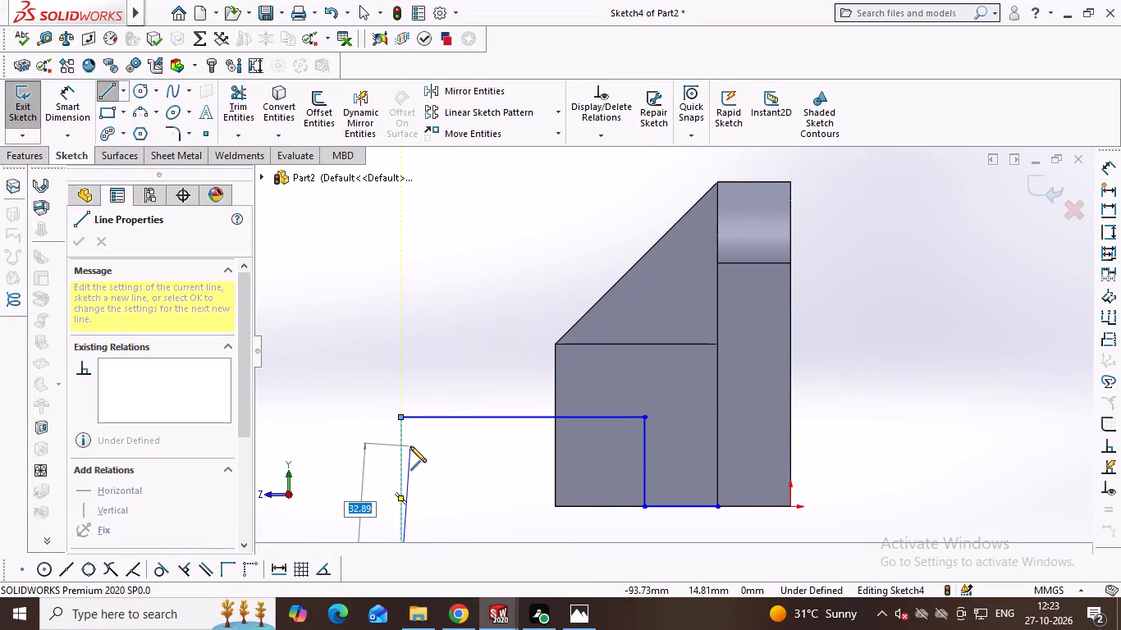
key(Escape)
key(ctrl+8)
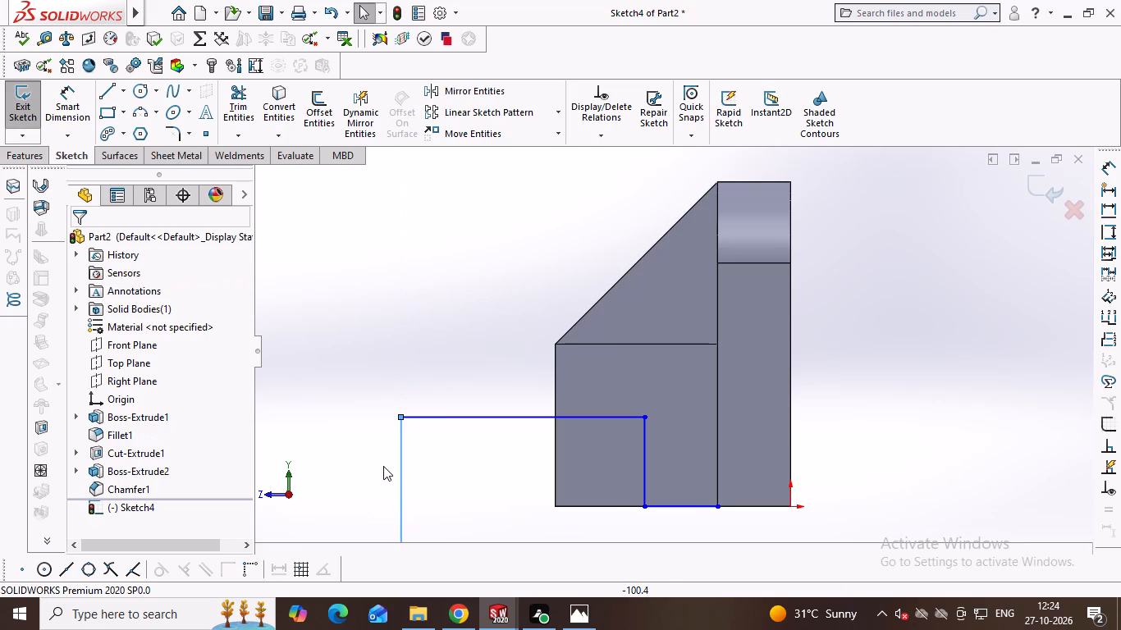
right_drag(569, 395, 432, 413)
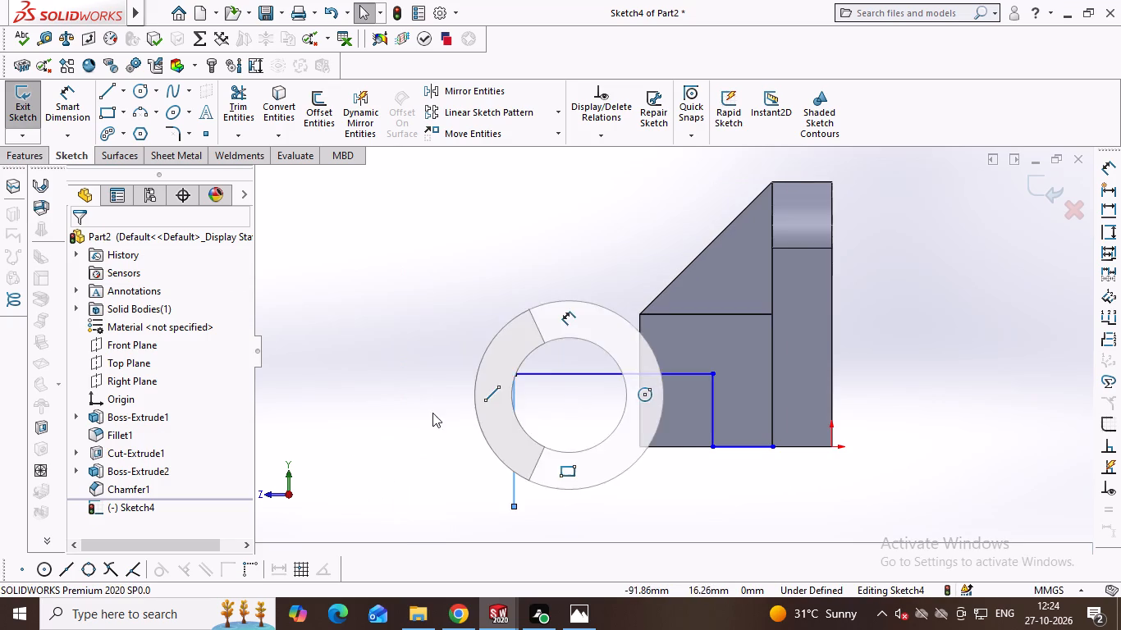
right_drag(432, 413, 340, 441)
click(511, 508)
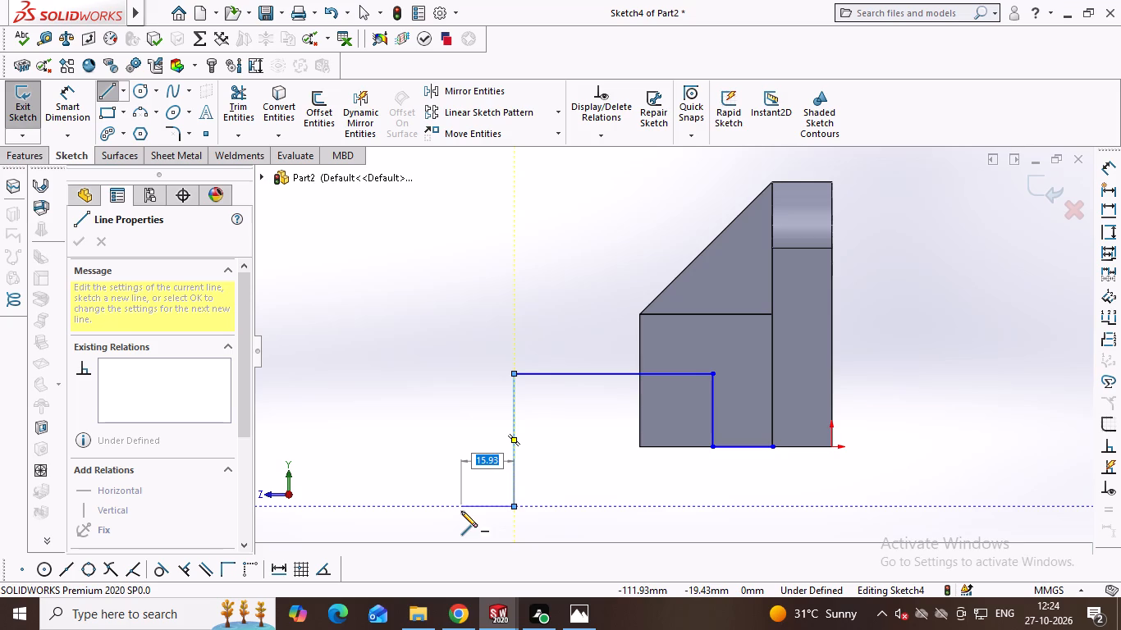
key(2)
key(4)
key(Return)
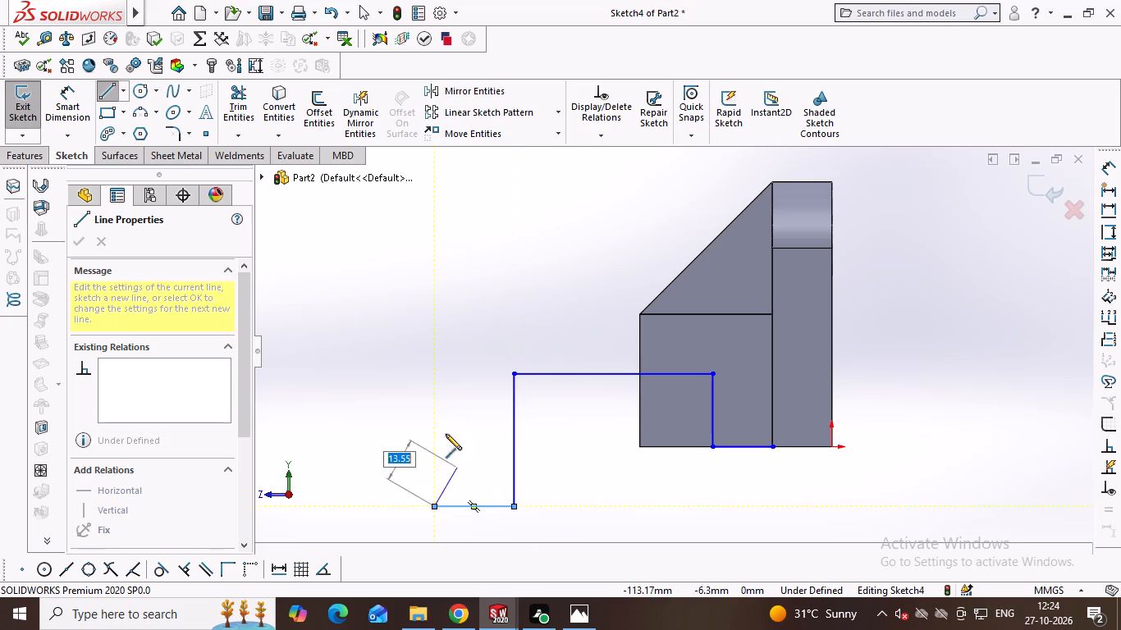
Close the arm profile with 40 mm and 12 mm lines up, a horizontal line to the block's front edge, and lines along its top and plate edges.
key(alt+Tab)
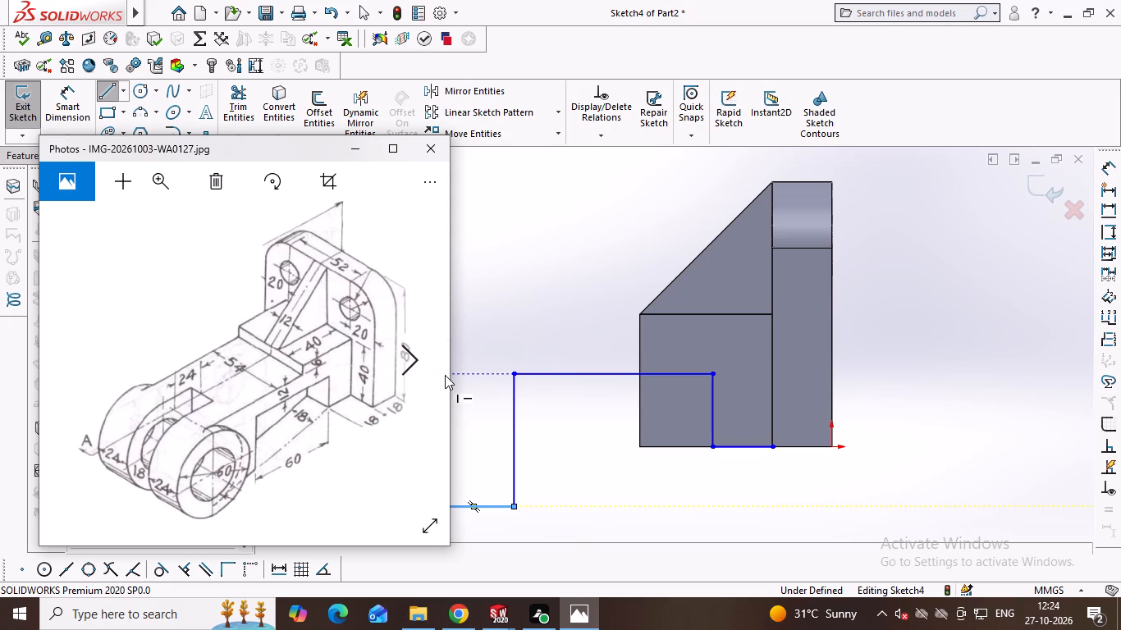
key(alt+Tab)
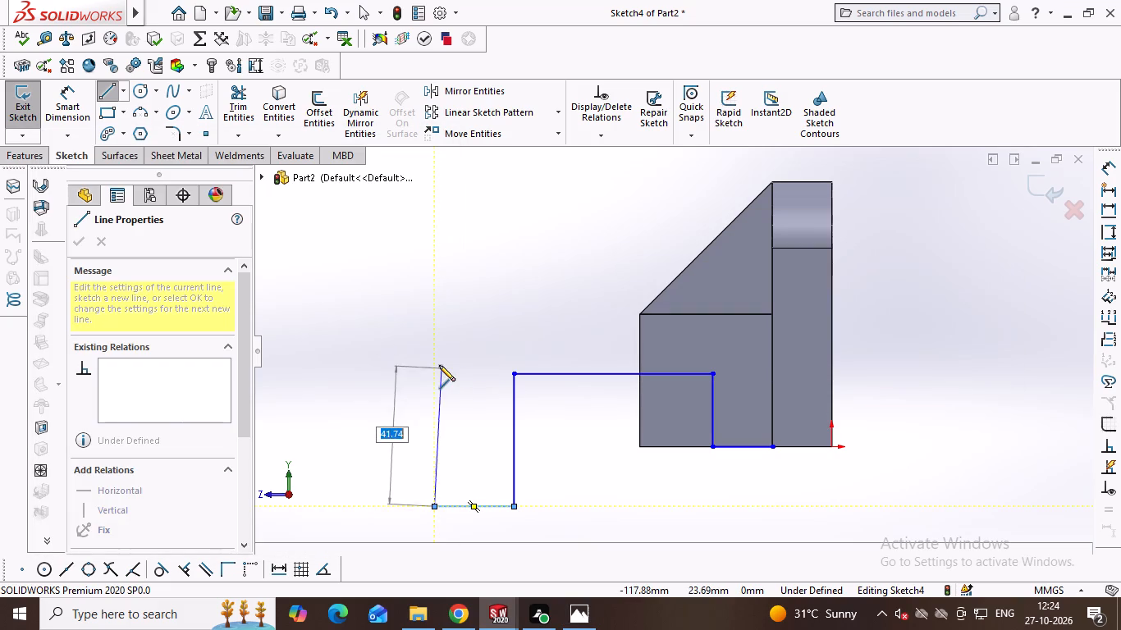
click(437, 374)
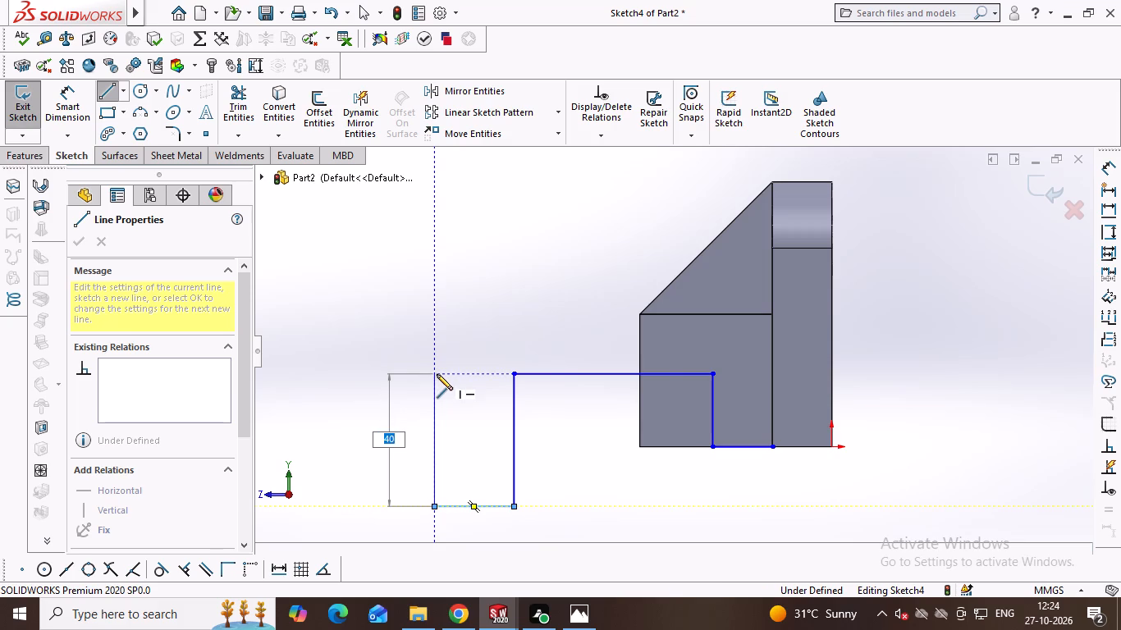
text(12)
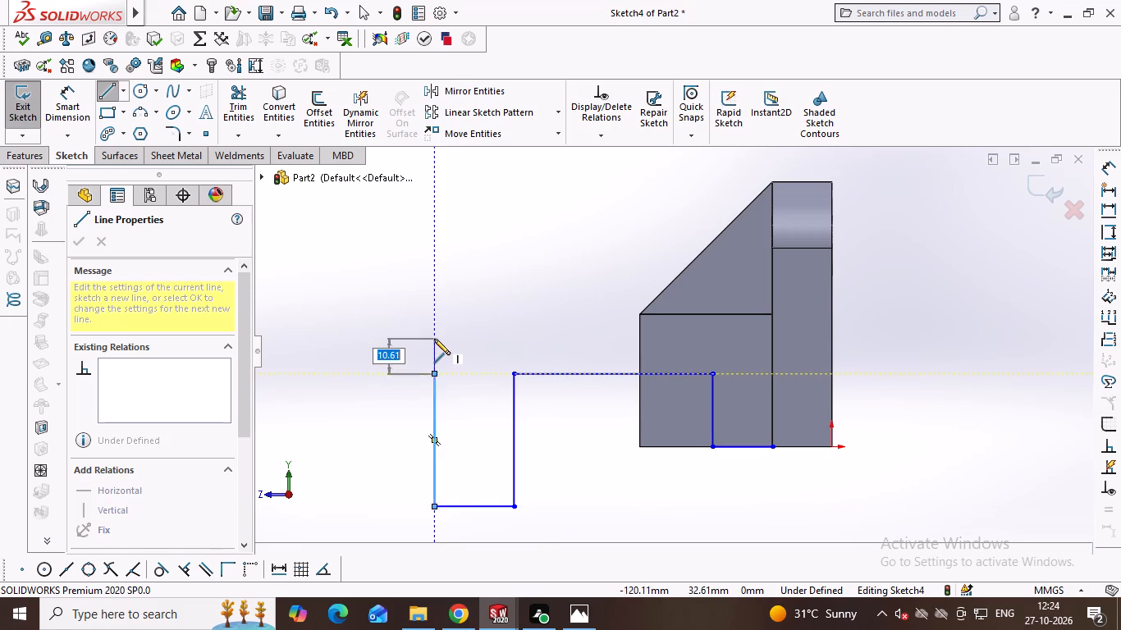
text(12)
key(Return)
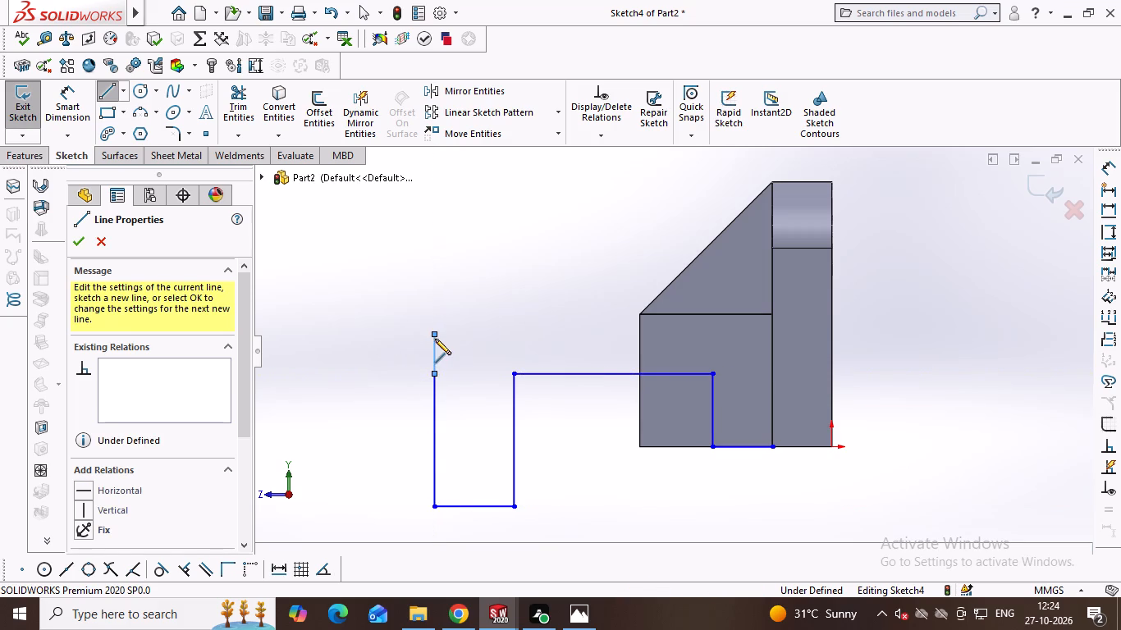
click(639, 332)
click(638, 316)
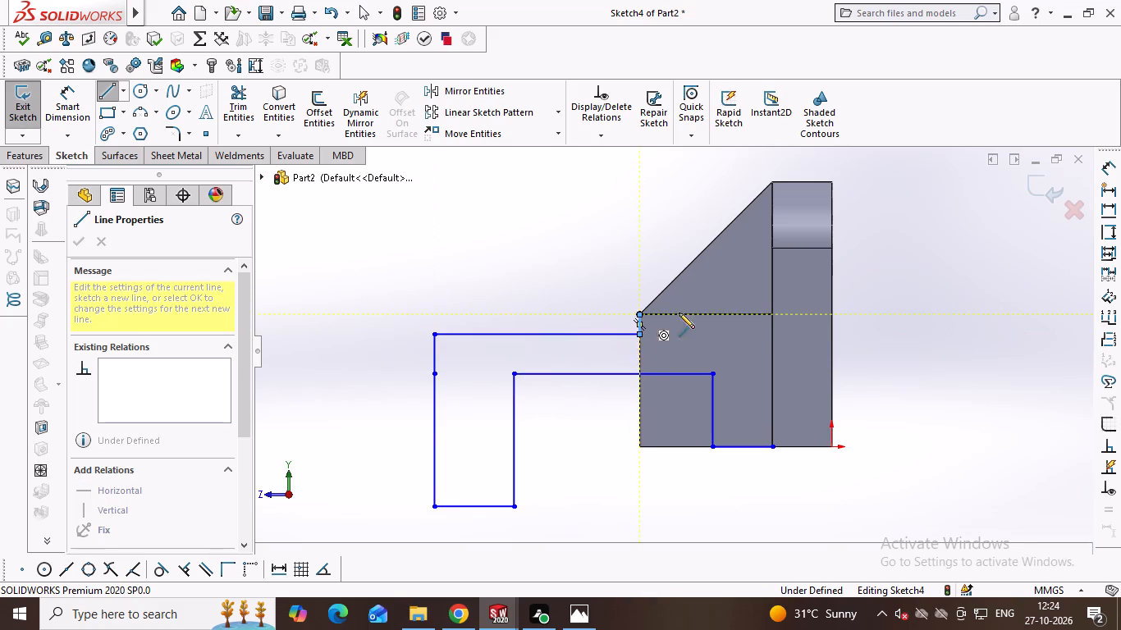
click(774, 315)
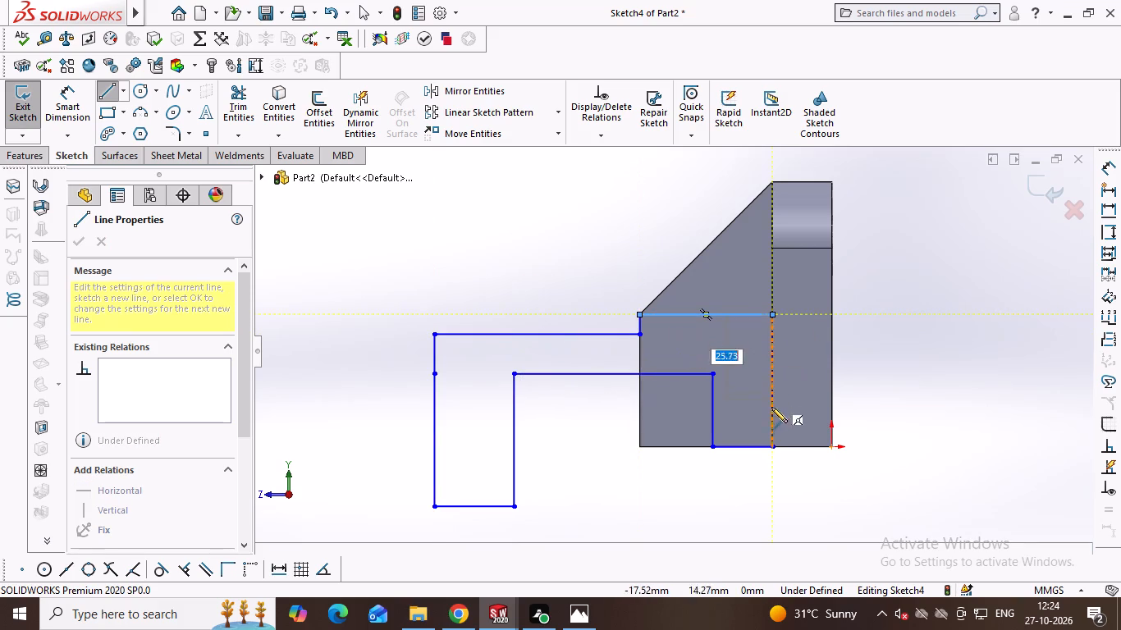
click(772, 445)
Extrude the closed arm profile 54 mm in the reversed direction, across the block, merging it with the body.
key(alt+Tab)
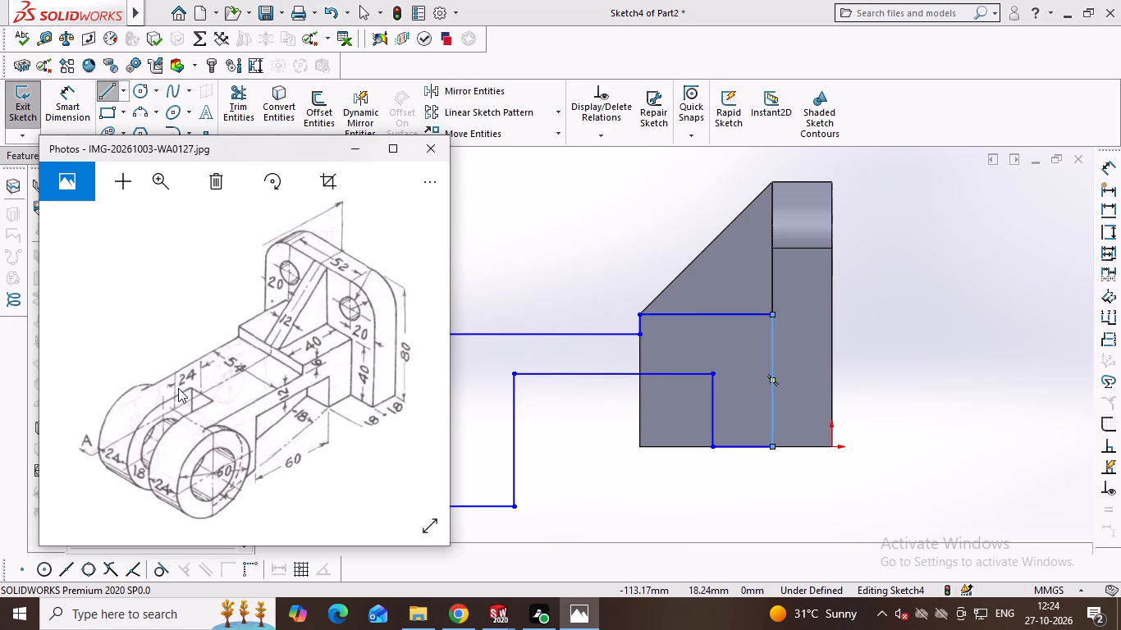
key(alt+Tab)
key(alt+Tab)
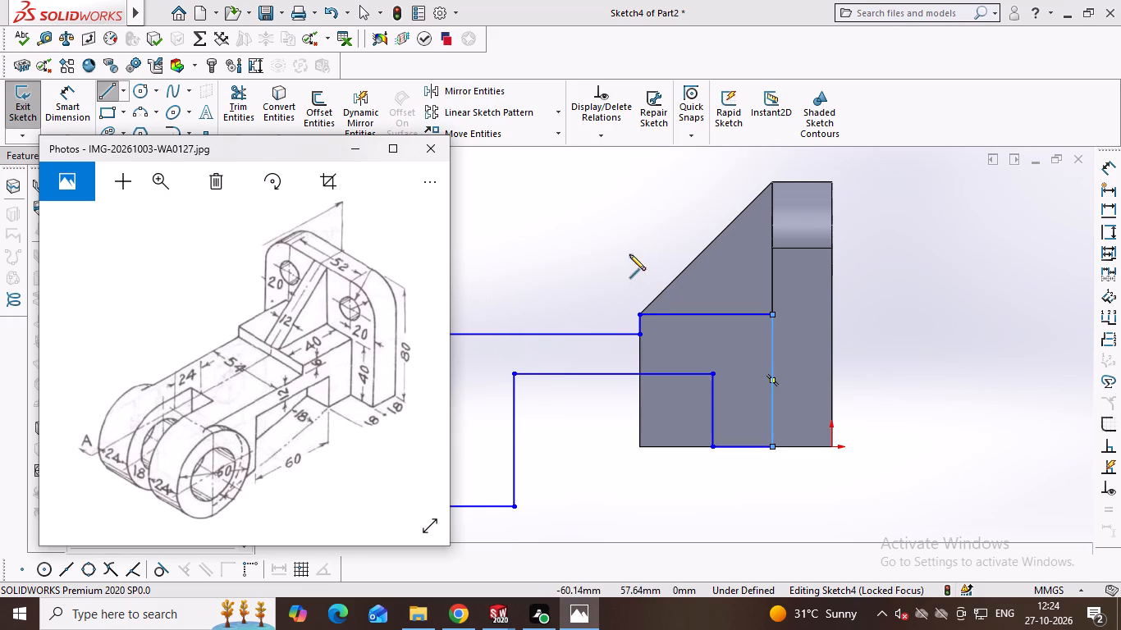
key(alt+Tab)
middle_drag(626, 254, 713, 303)
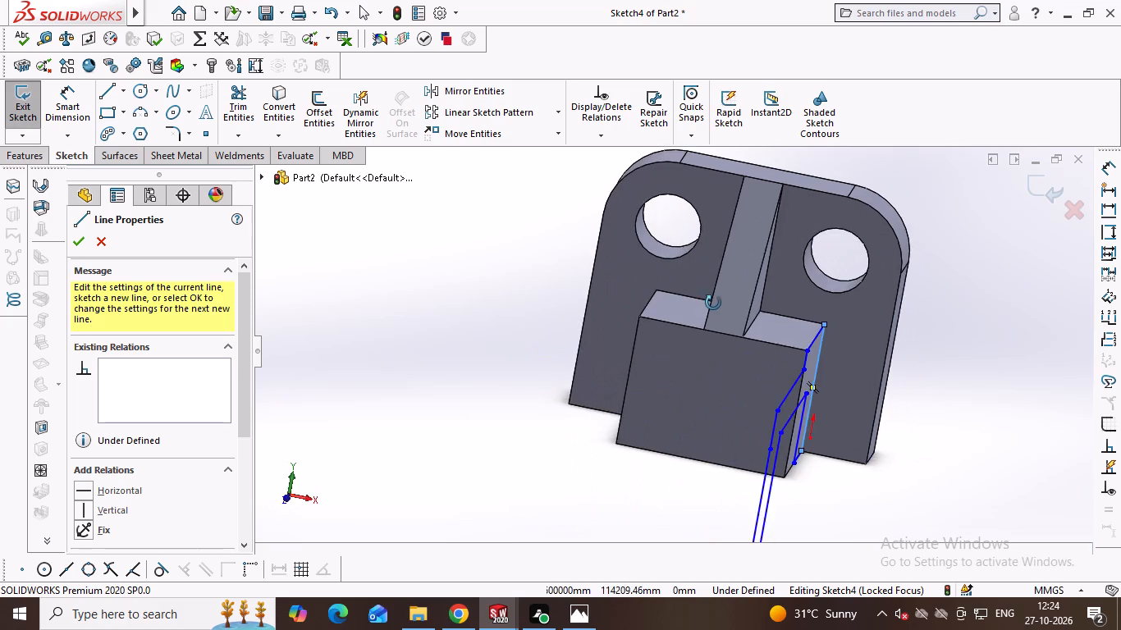
middle_drag(713, 303, 681, 313)
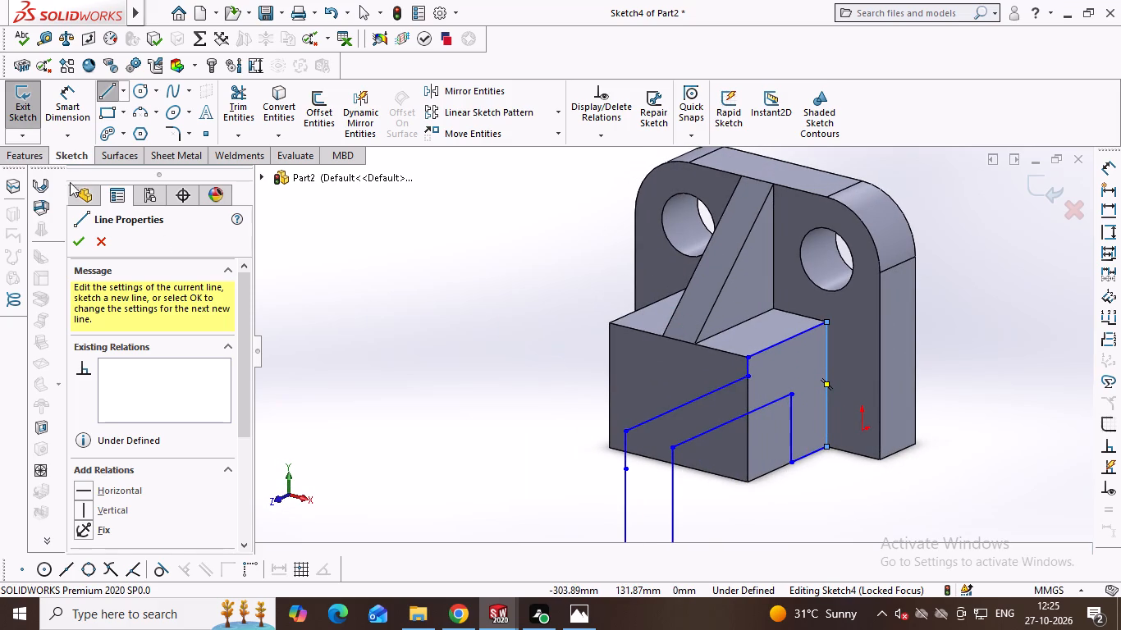
click(12, 153)
click(33, 112)
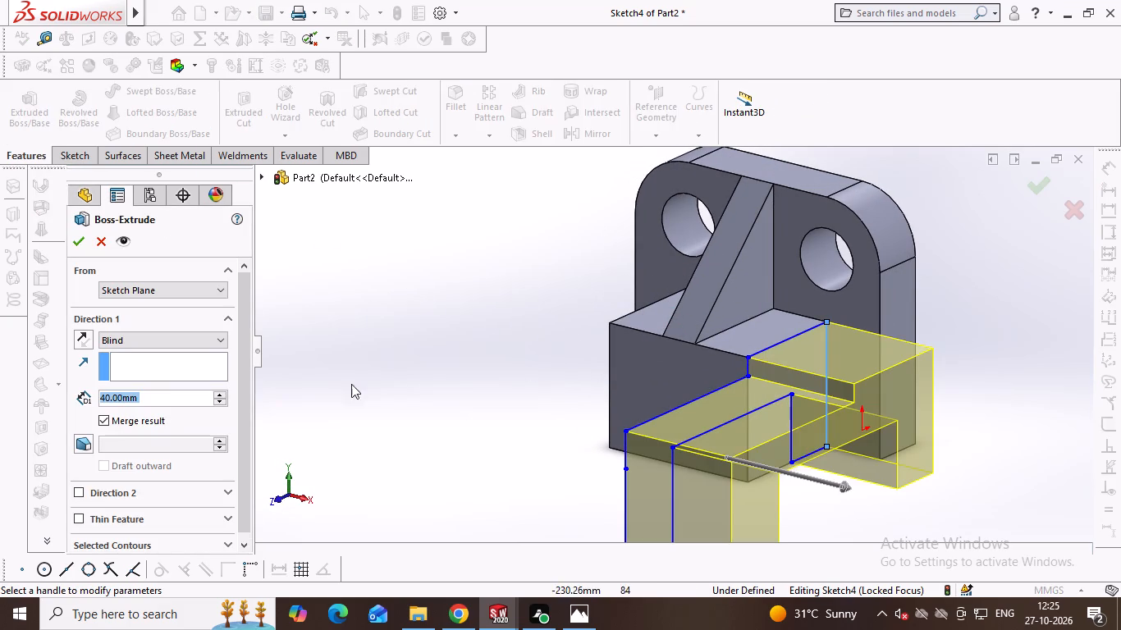
click(83, 336)
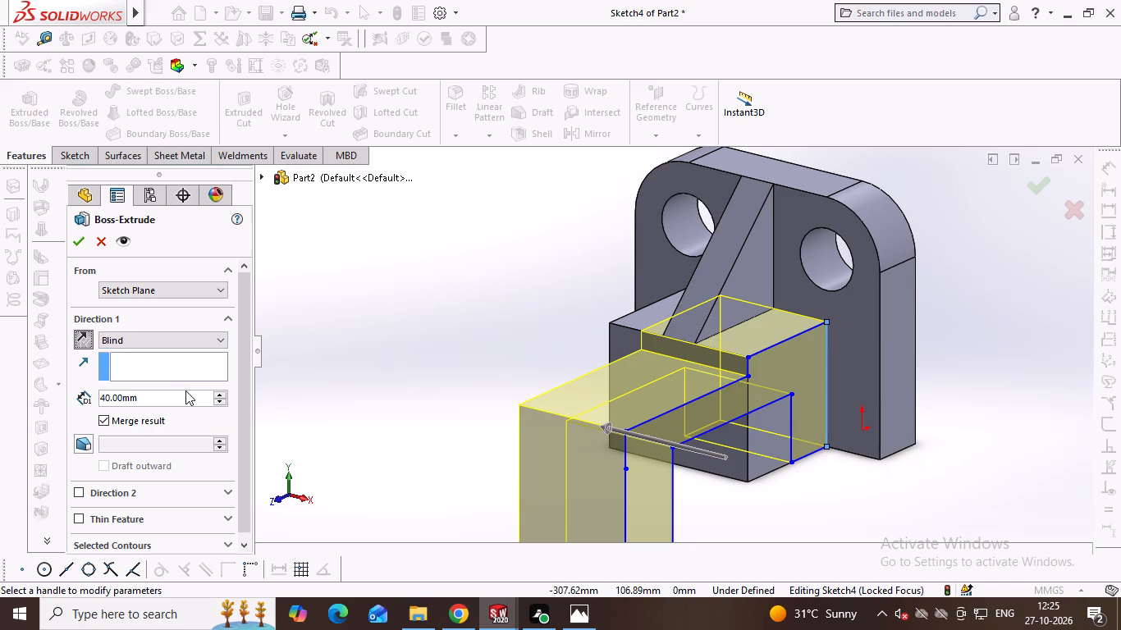
double_click(185, 390)
double_click(184, 397)
text(54)
key(Return)
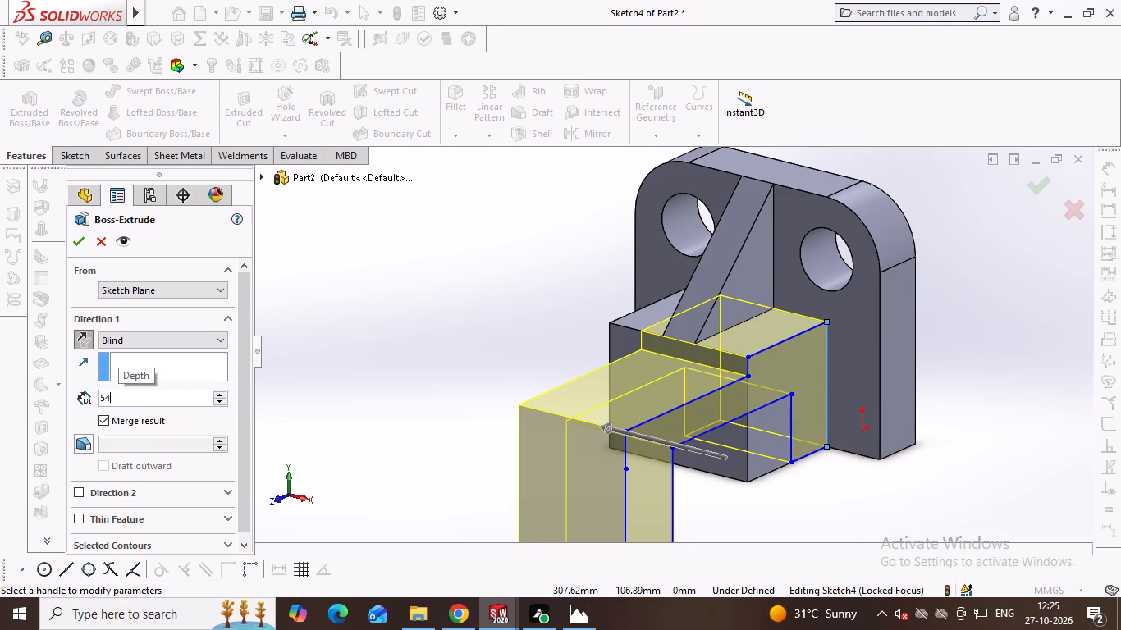
middle_drag(682, 262, 713, 287)
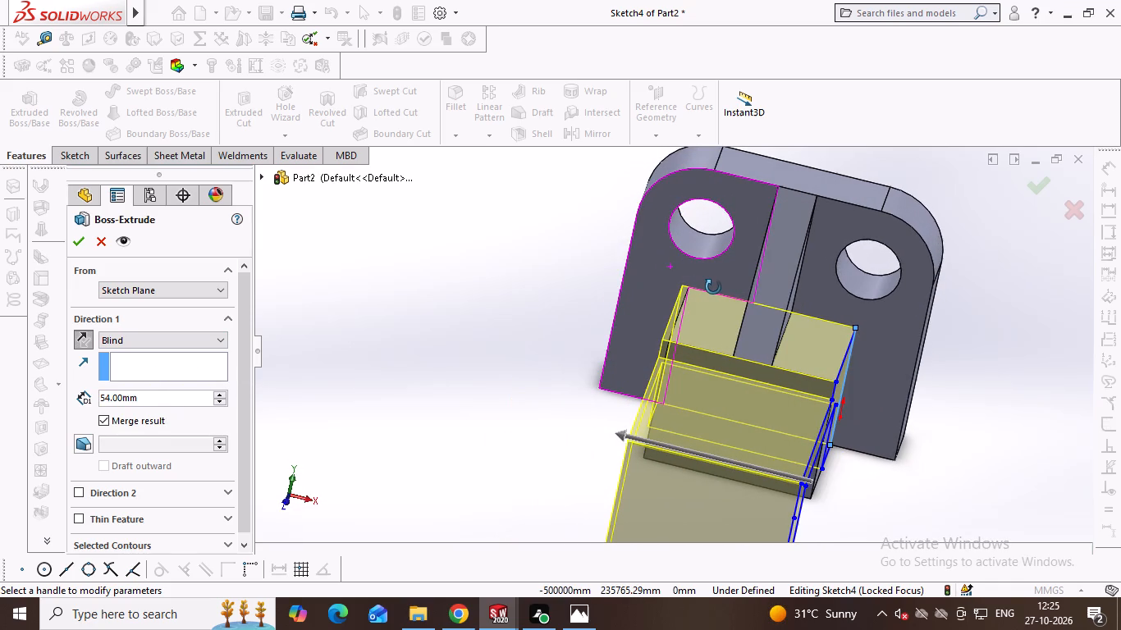
middle_drag(713, 287, 717, 274)
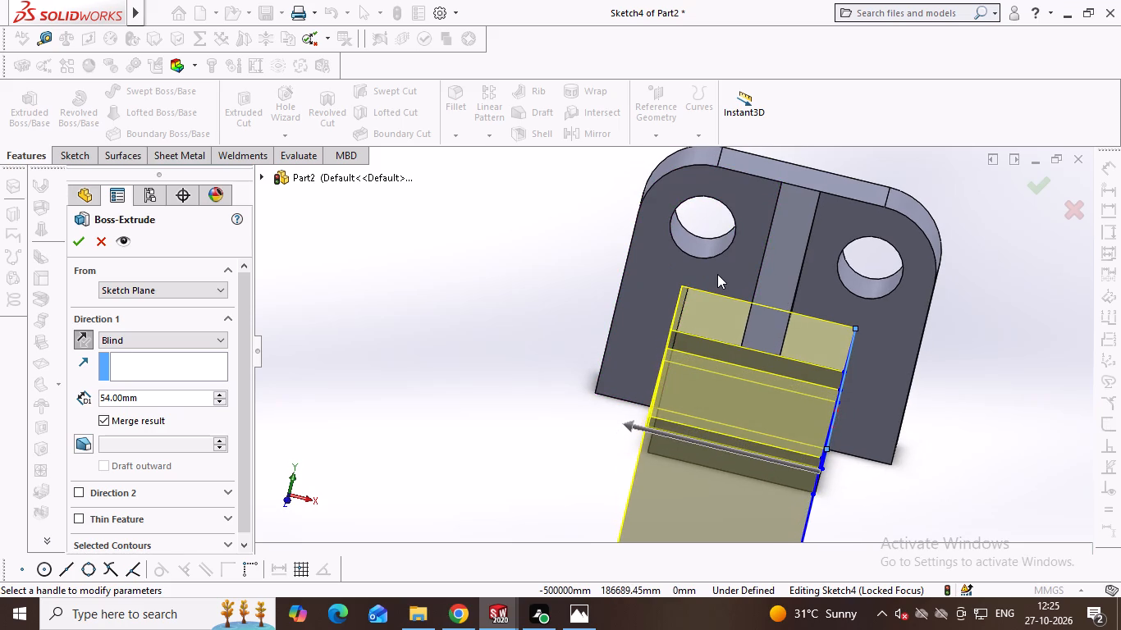
key(Return)
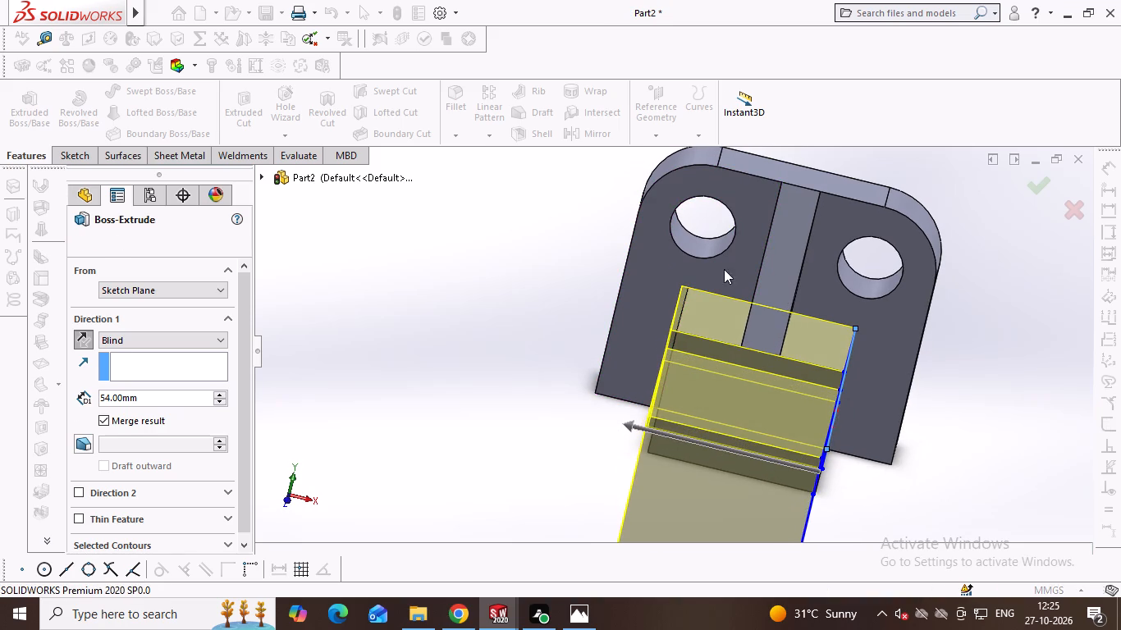
Examine the extruded arm and its junction with the block and rib from several sides.
middle_drag(840, 243, 848, 206)
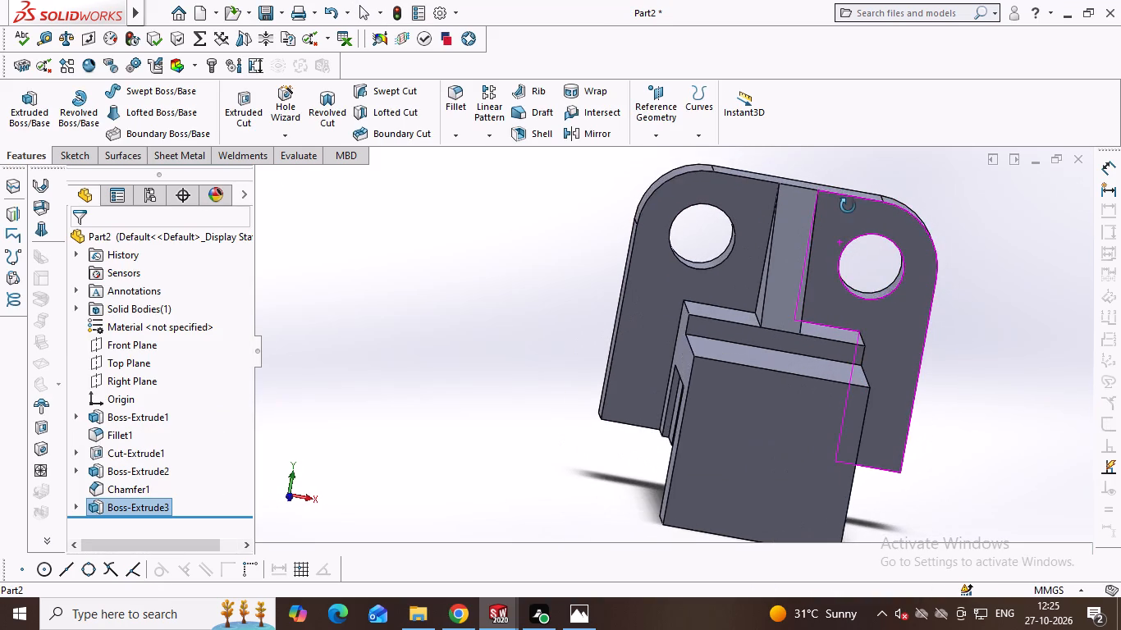
middle_drag(848, 206, 845, 203)
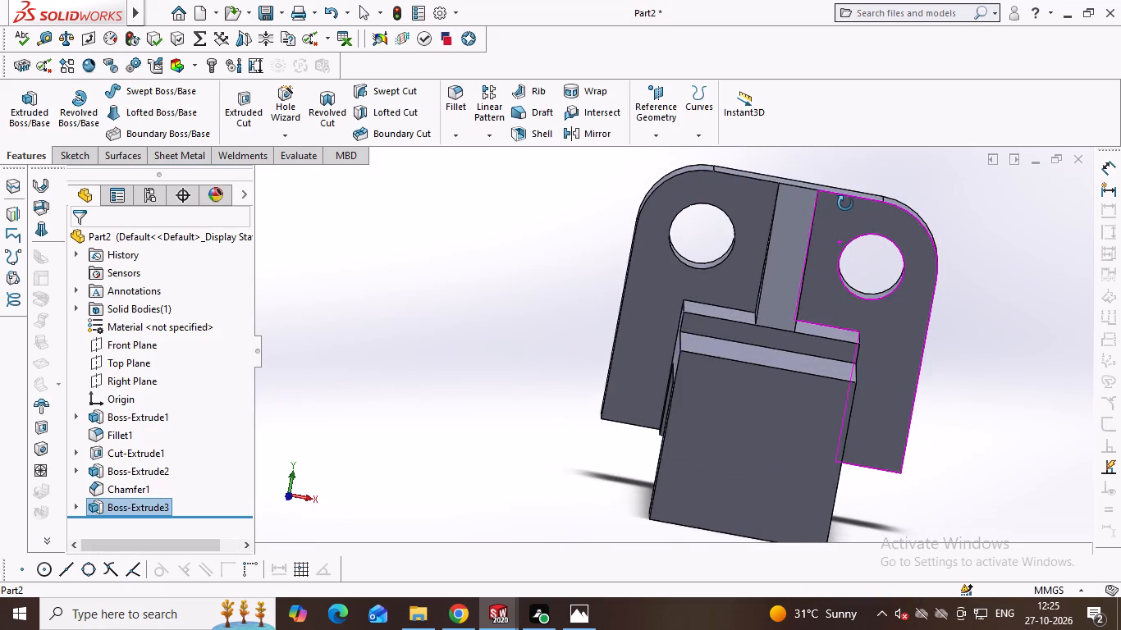
middle_drag(845, 203, 836, 234)
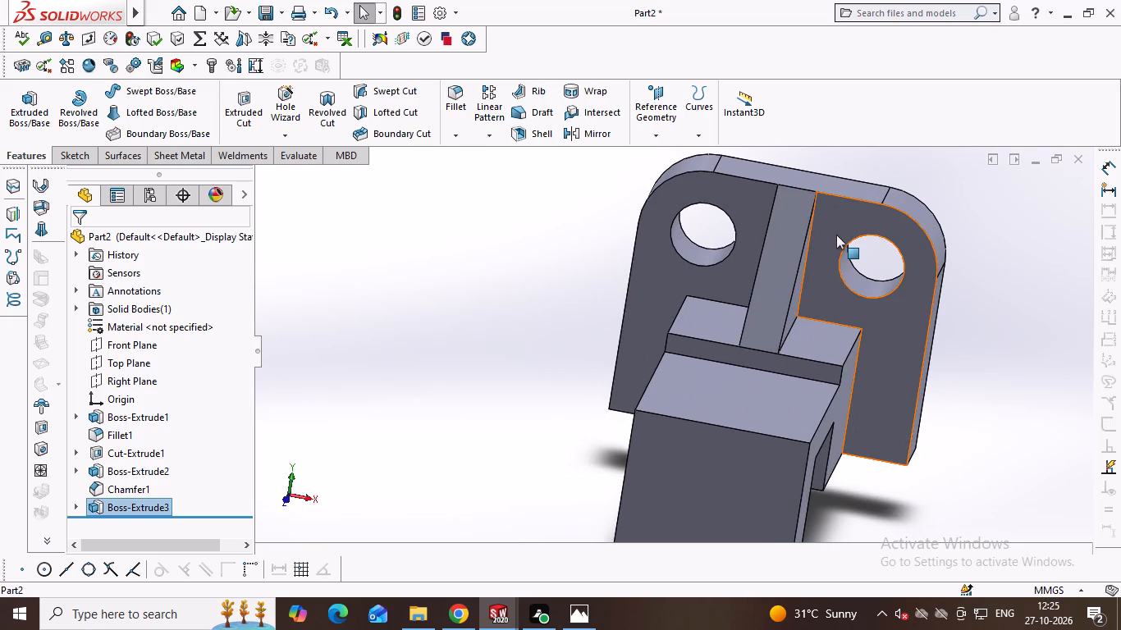
middle_drag(819, 221, 851, 255)
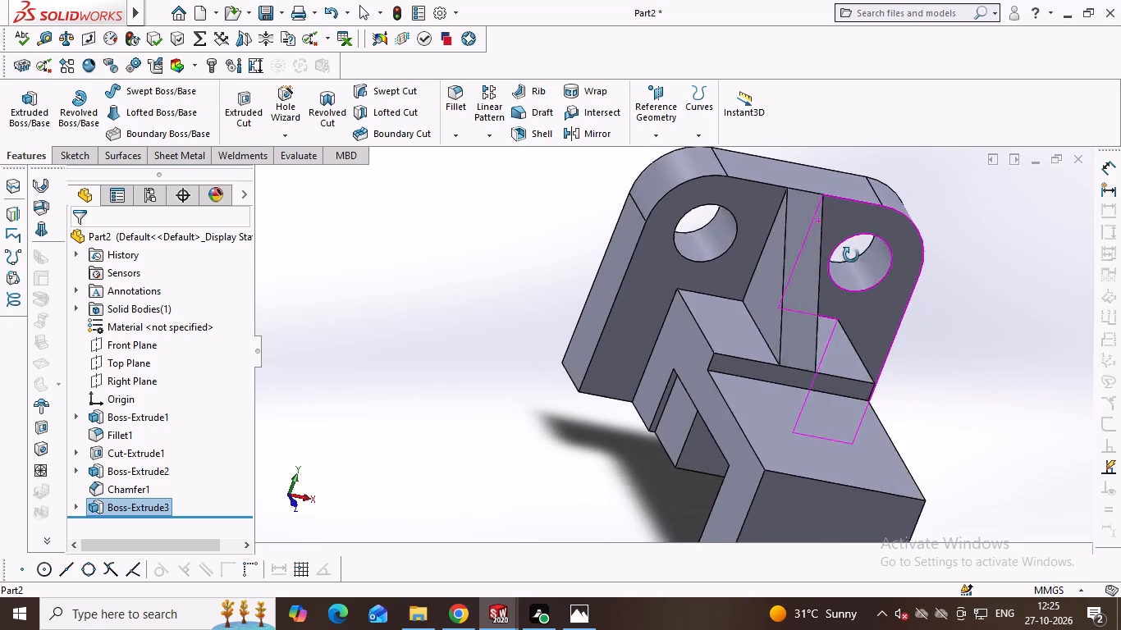
middle_drag(851, 255, 758, 138)
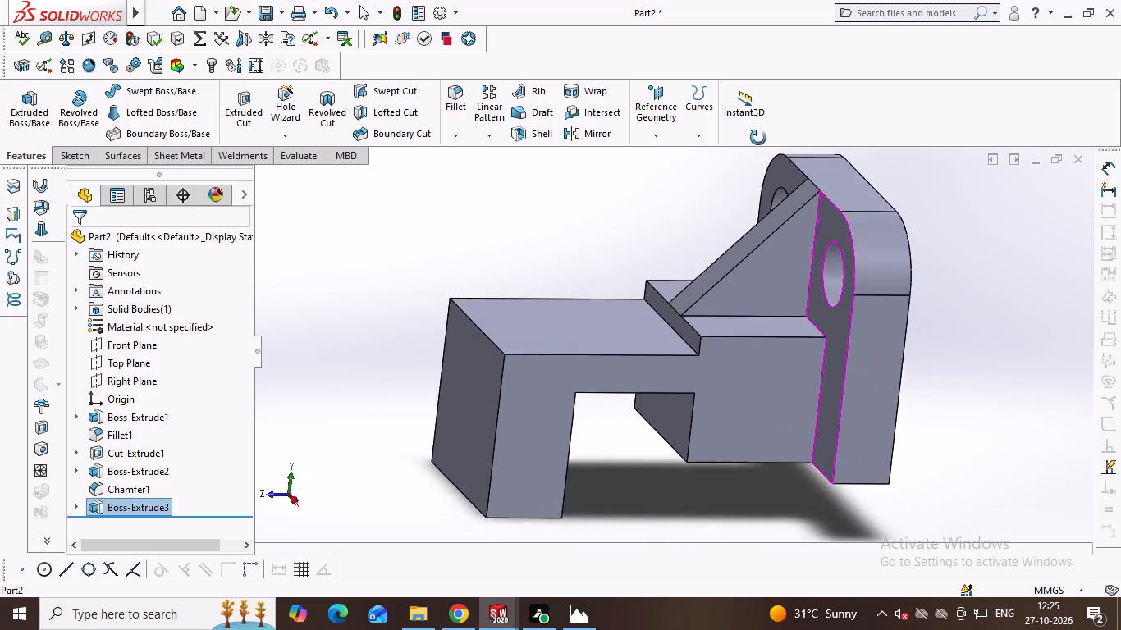
middle_drag(758, 138, 744, 107)
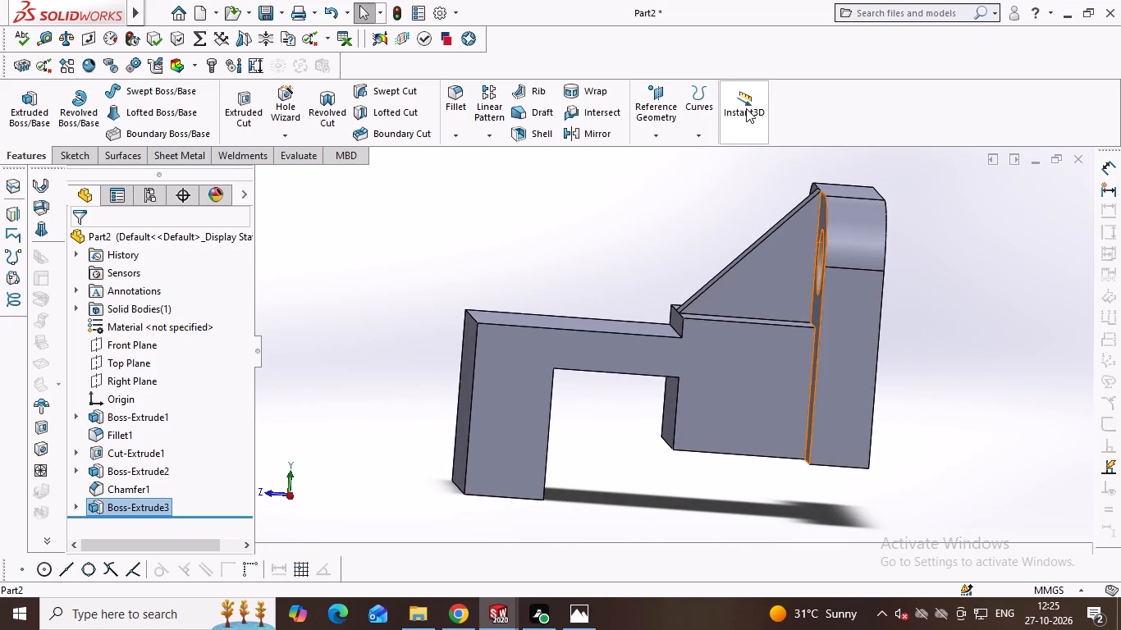
middle_drag(686, 322, 676, 310)
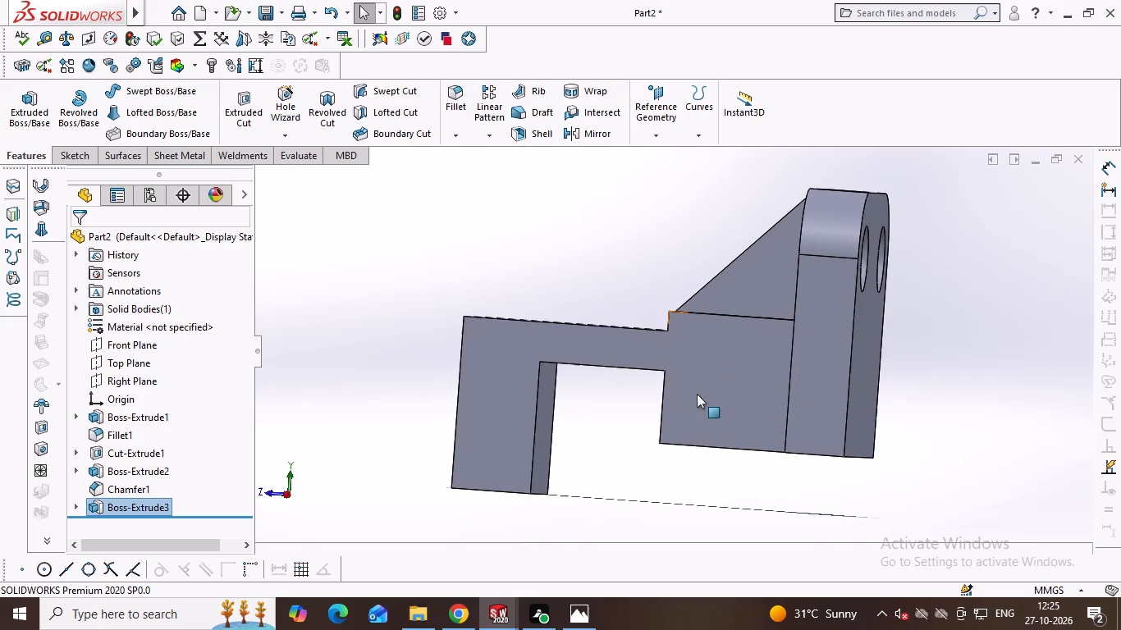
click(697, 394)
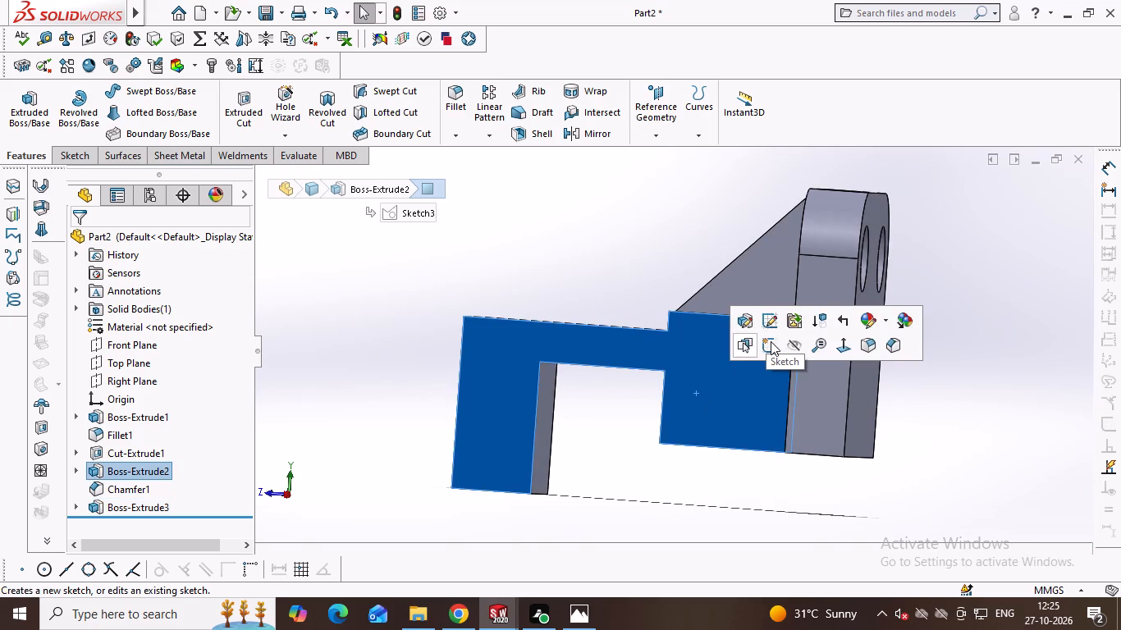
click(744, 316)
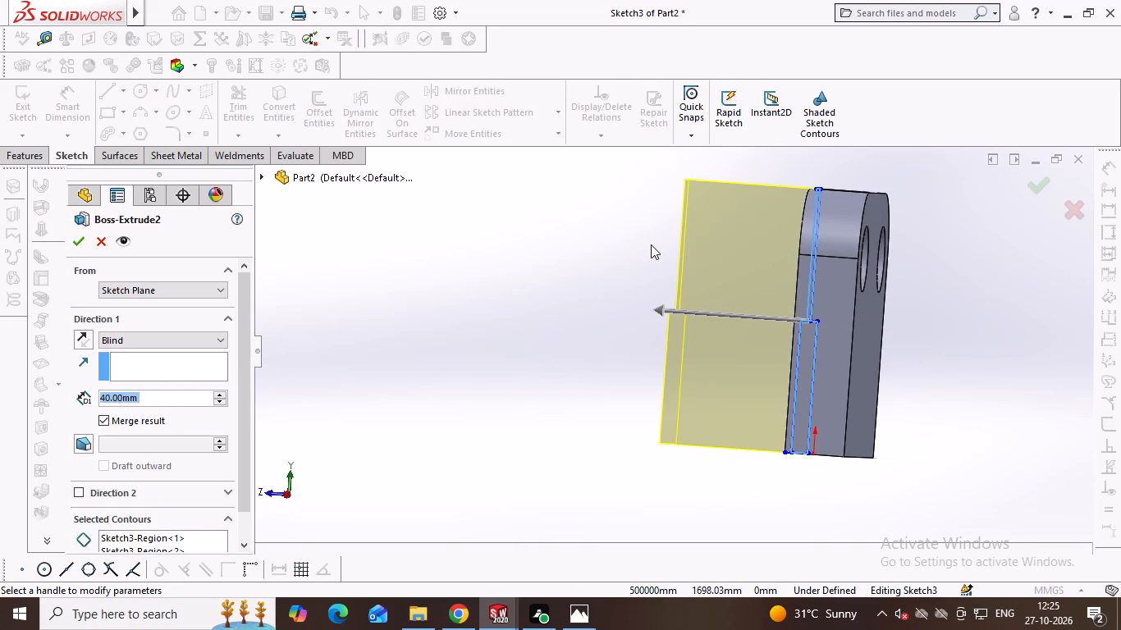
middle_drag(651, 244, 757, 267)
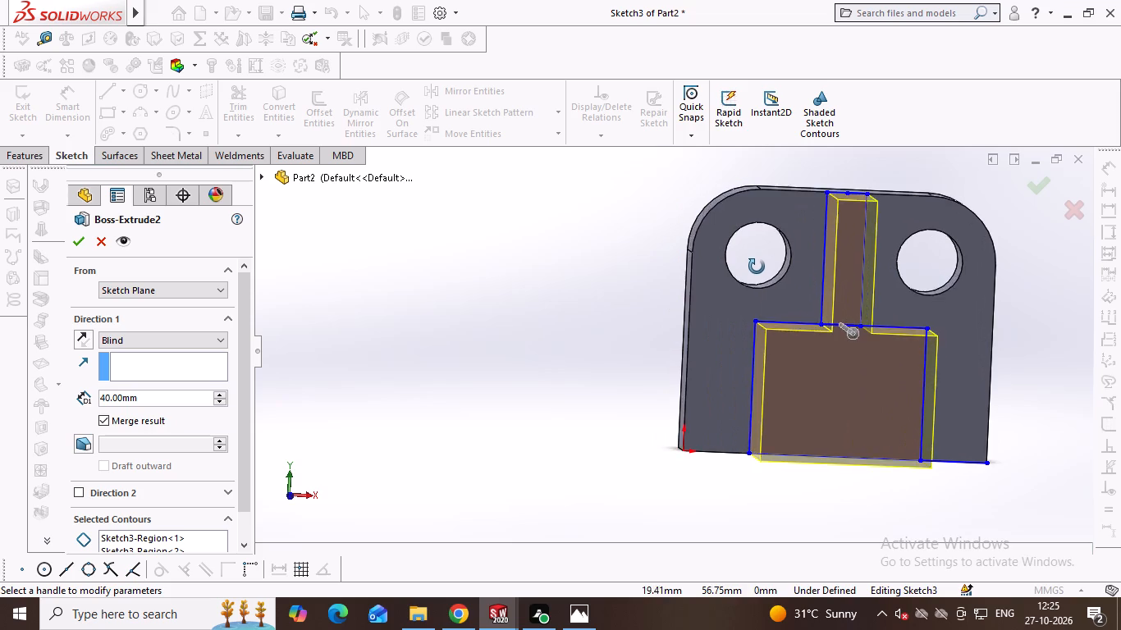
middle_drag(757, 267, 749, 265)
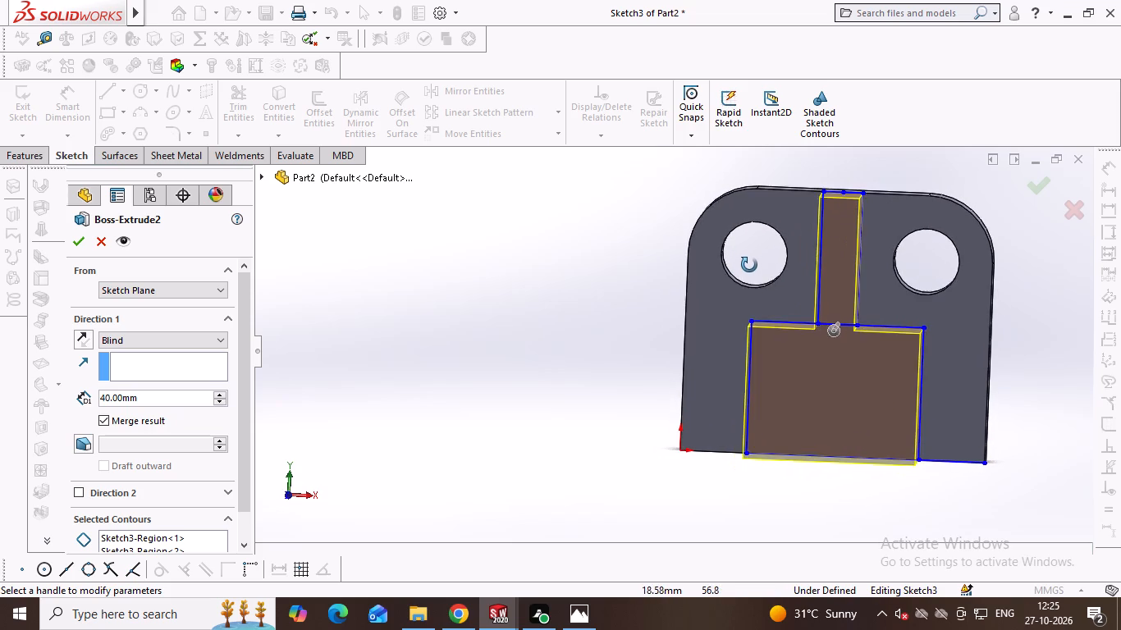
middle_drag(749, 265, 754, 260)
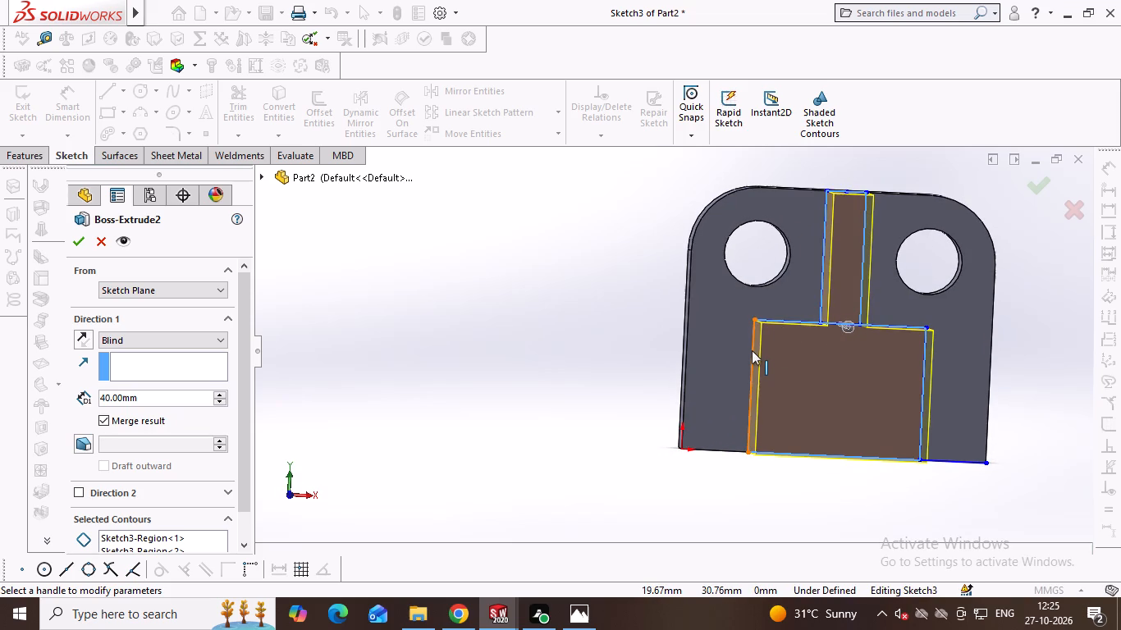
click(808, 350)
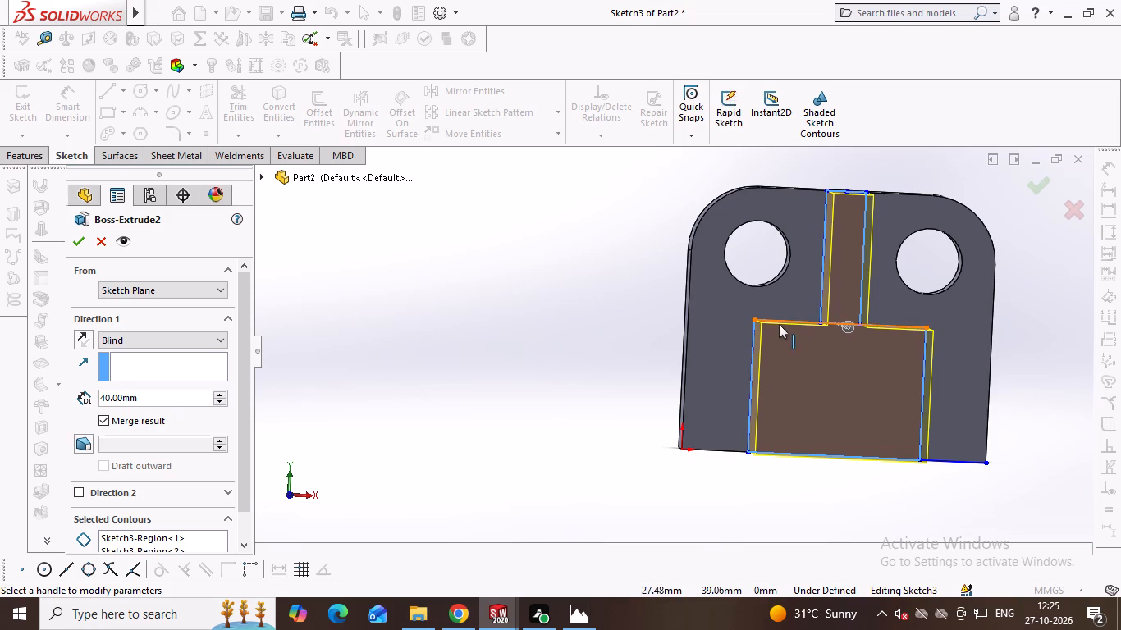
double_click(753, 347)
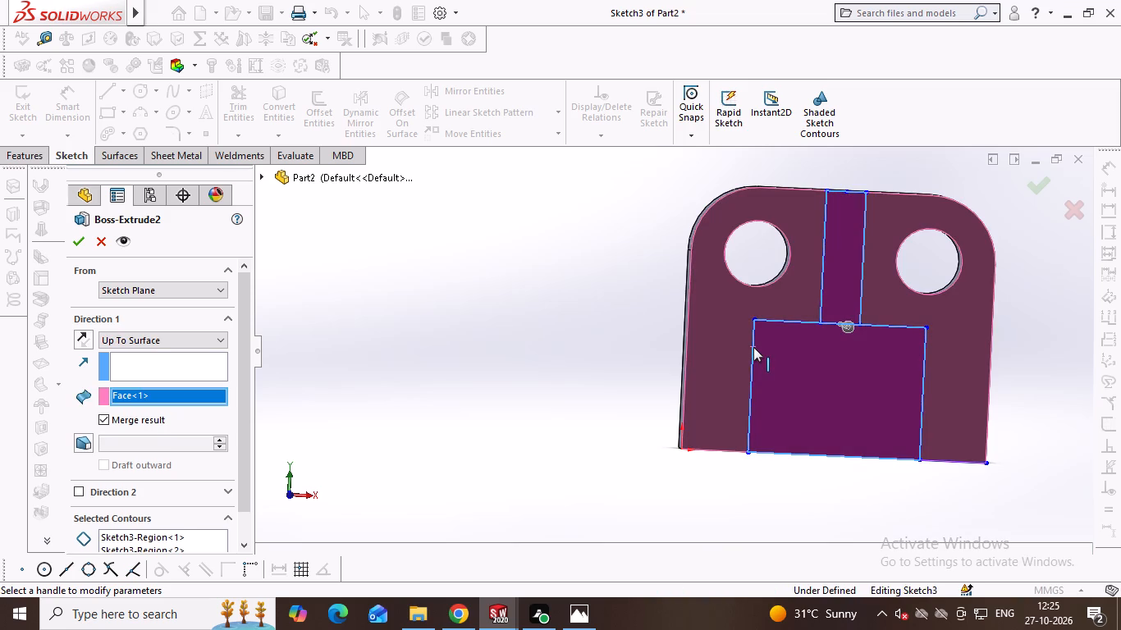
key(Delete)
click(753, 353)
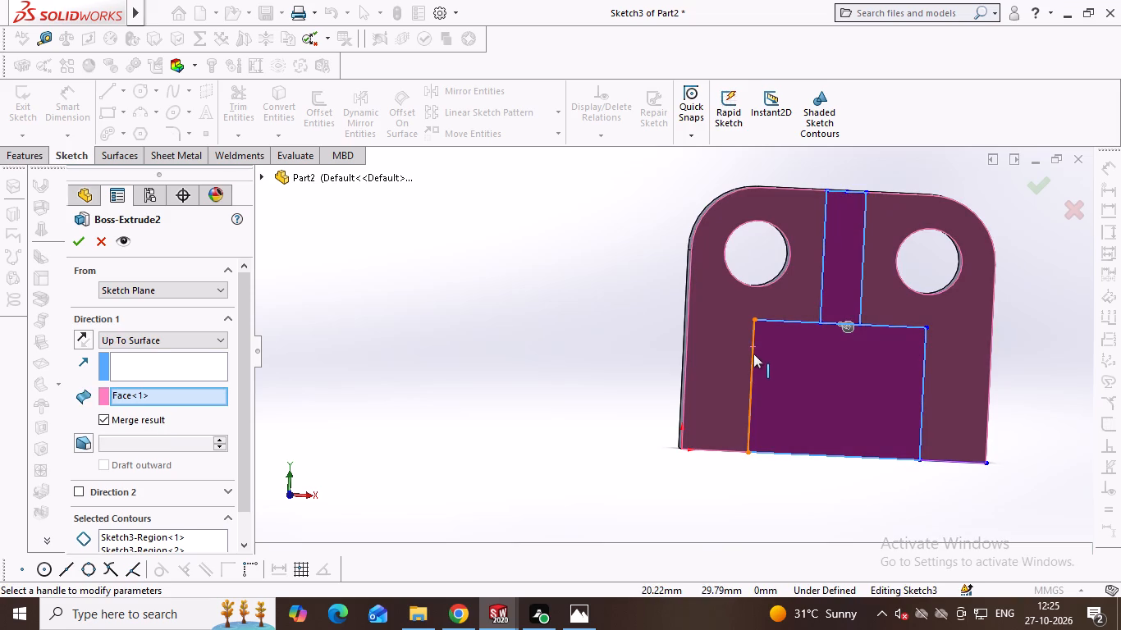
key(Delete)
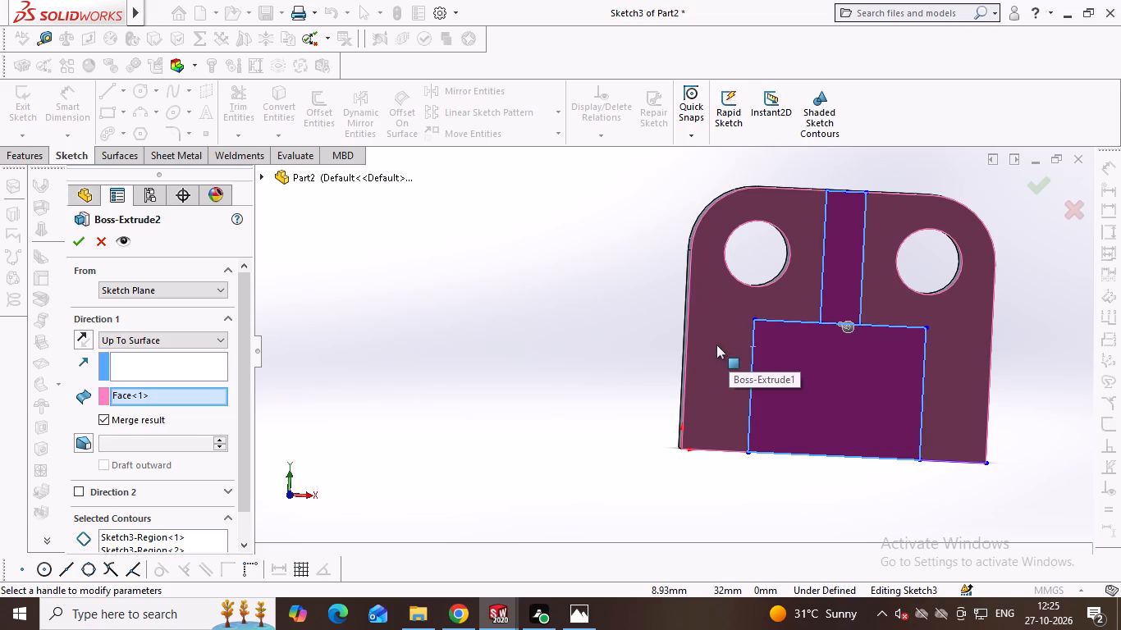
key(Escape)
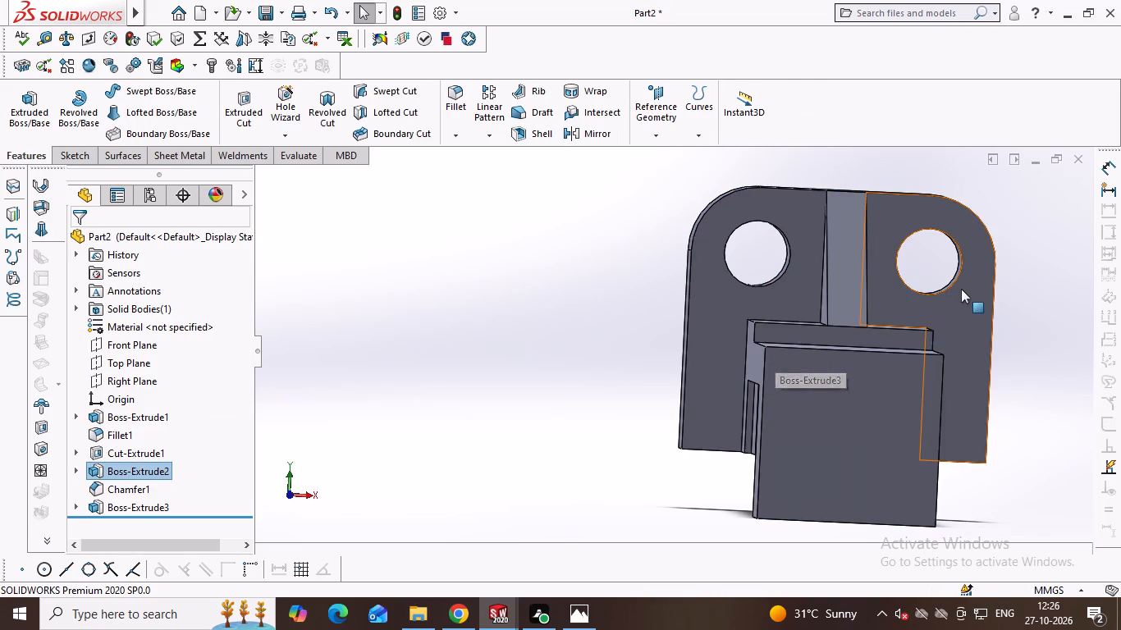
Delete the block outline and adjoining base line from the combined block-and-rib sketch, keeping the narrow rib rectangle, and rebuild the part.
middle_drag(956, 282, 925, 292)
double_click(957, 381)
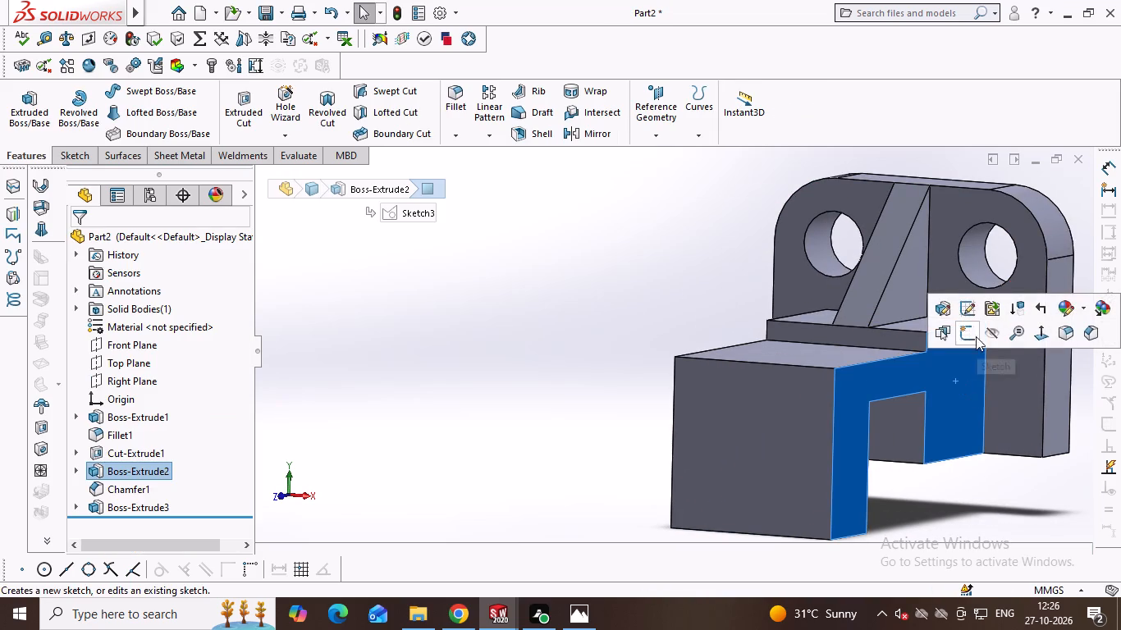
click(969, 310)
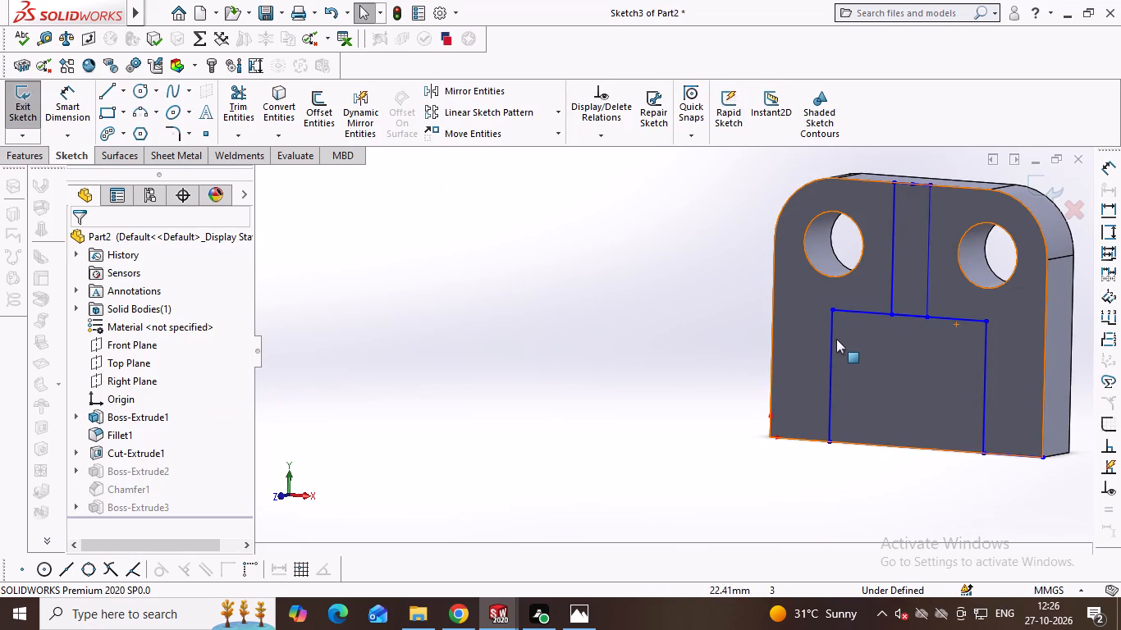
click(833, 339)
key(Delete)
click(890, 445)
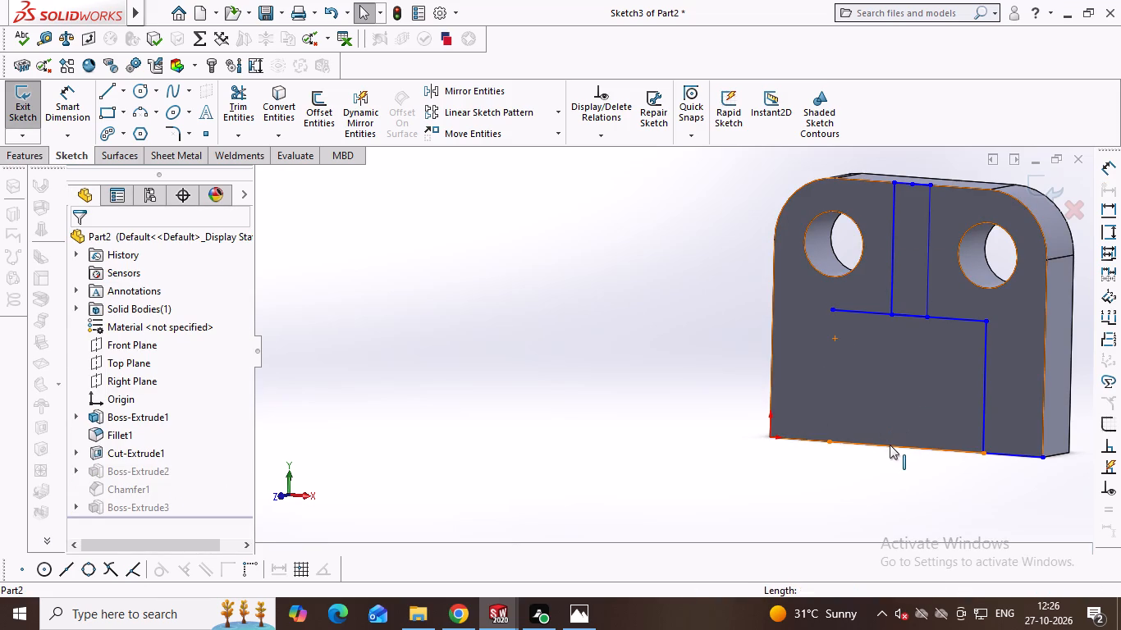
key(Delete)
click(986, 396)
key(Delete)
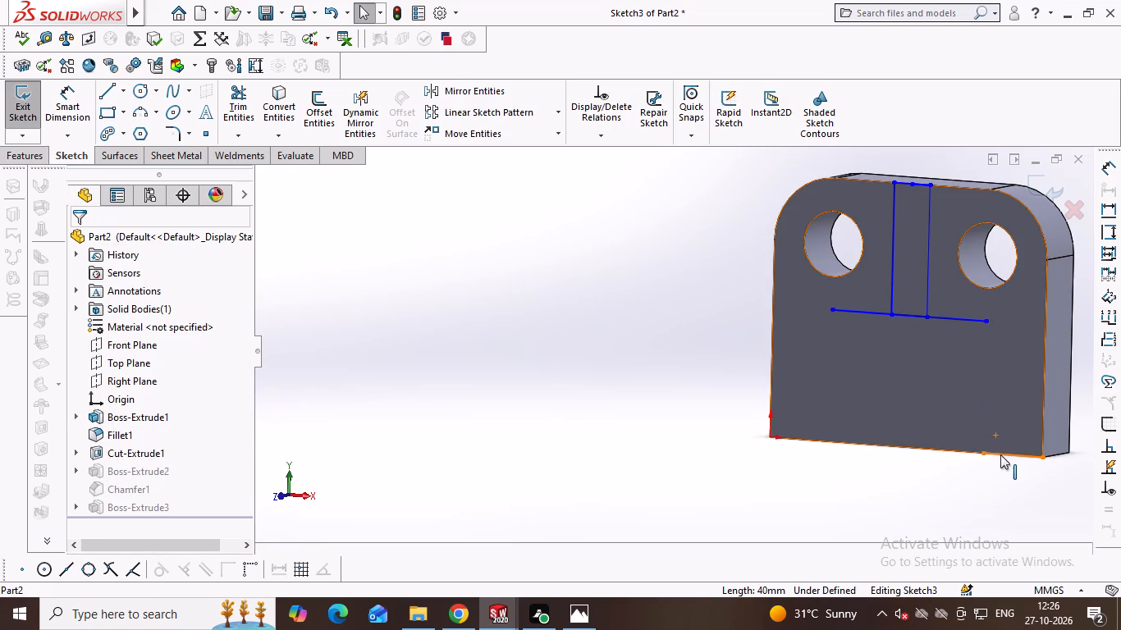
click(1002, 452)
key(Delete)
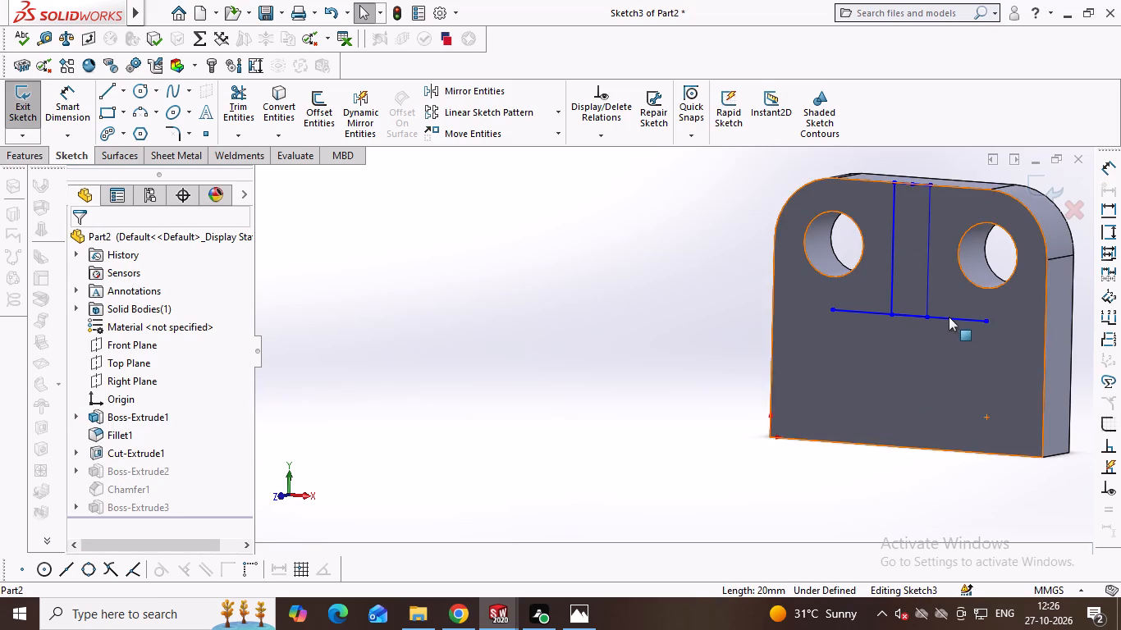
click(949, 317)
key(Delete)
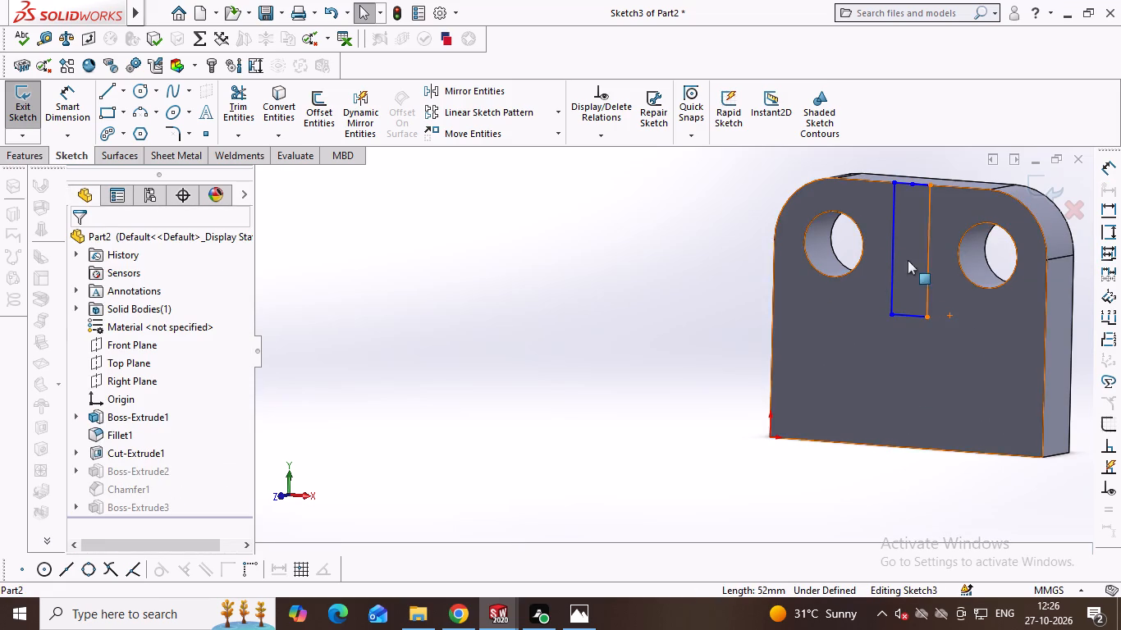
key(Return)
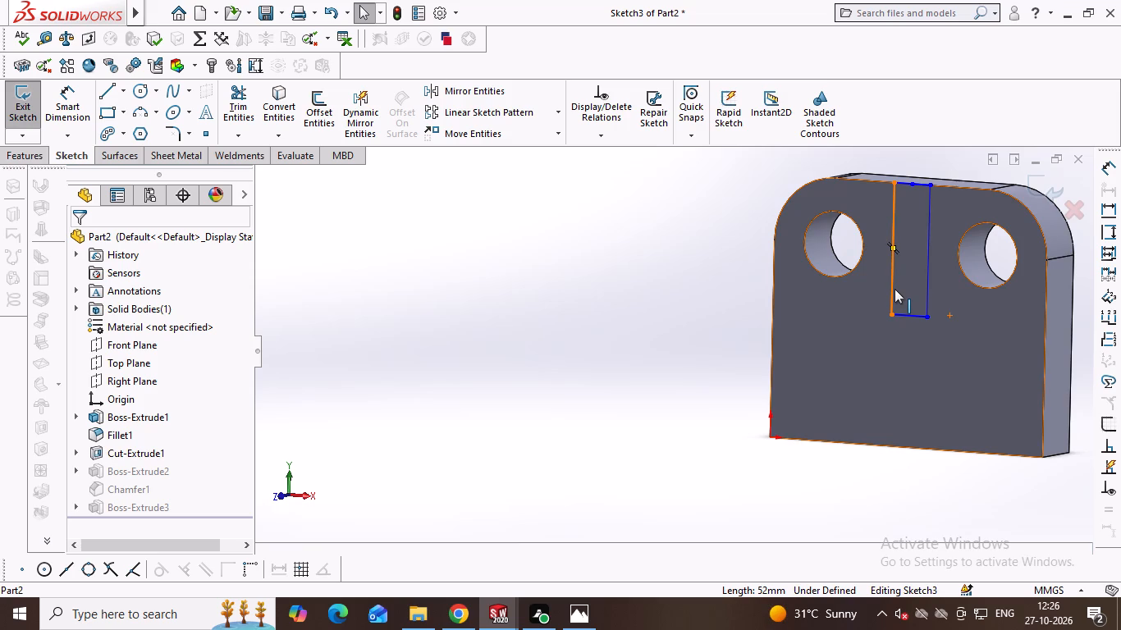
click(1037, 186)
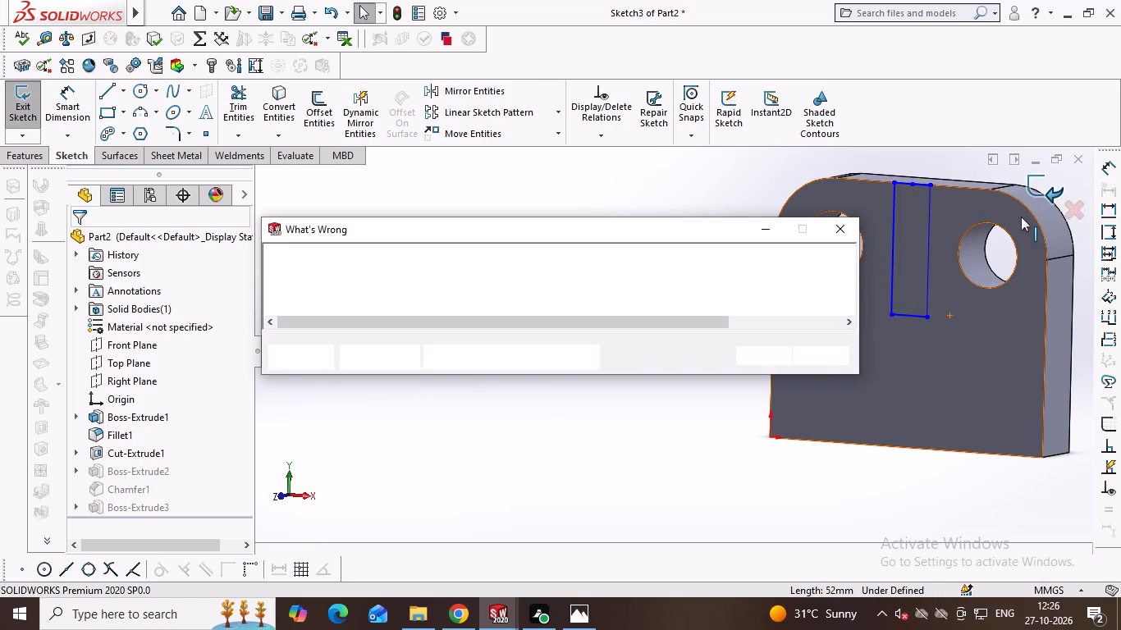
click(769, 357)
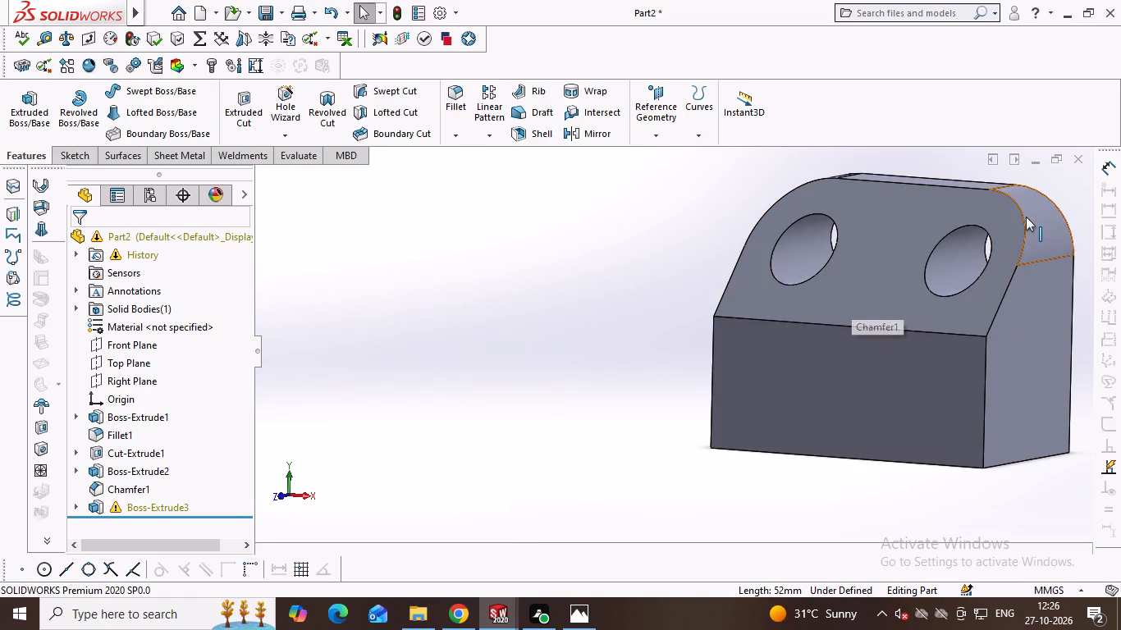
Undo the line deletions in the block-and-rib sketch and the extrusion of the arm.
middle_drag(1026, 216, 1006, 208)
key(ctrl+z)
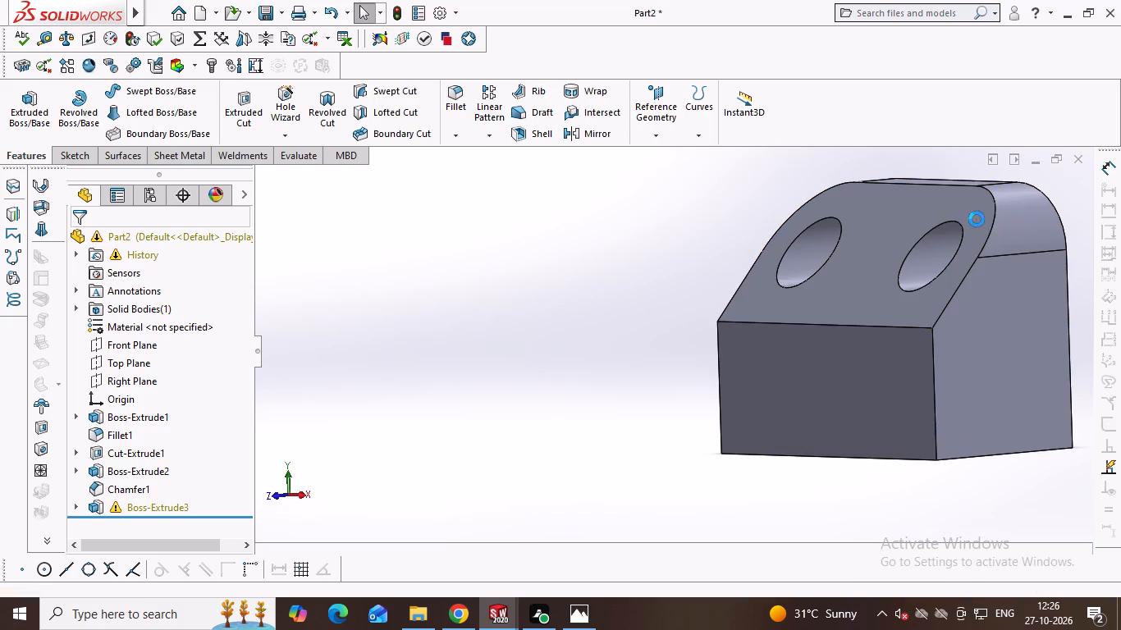
key(ctrl+z)
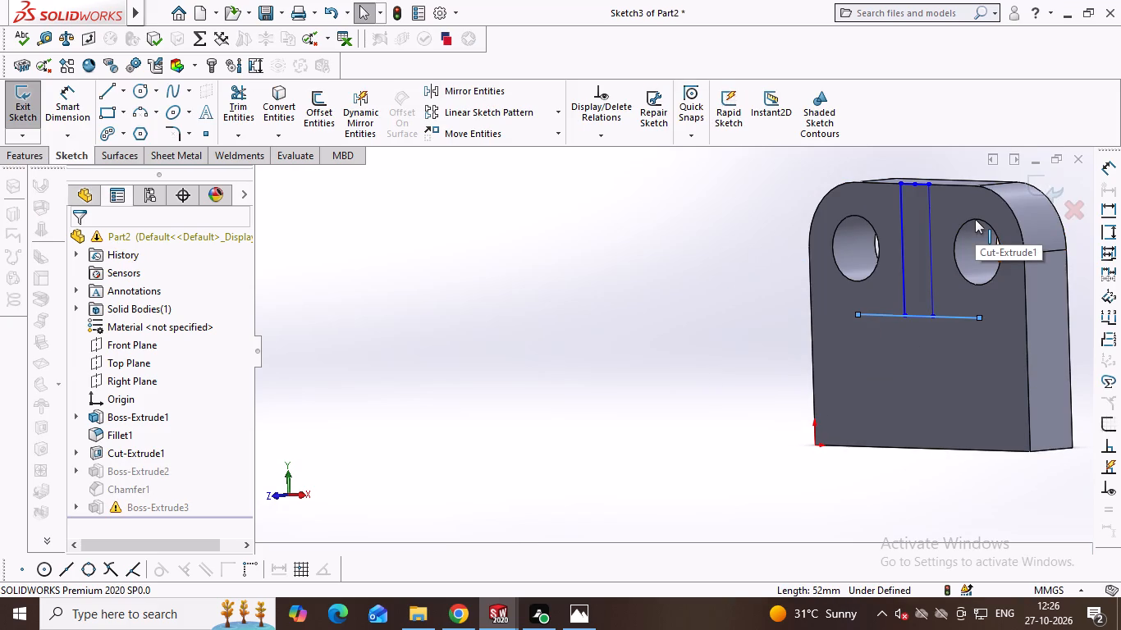
key(ctrl+z)
key(ctrl+z)
key(ctrl+z)
key(ctrl+z)
key(ctrl+z)
key(ctrl+z)
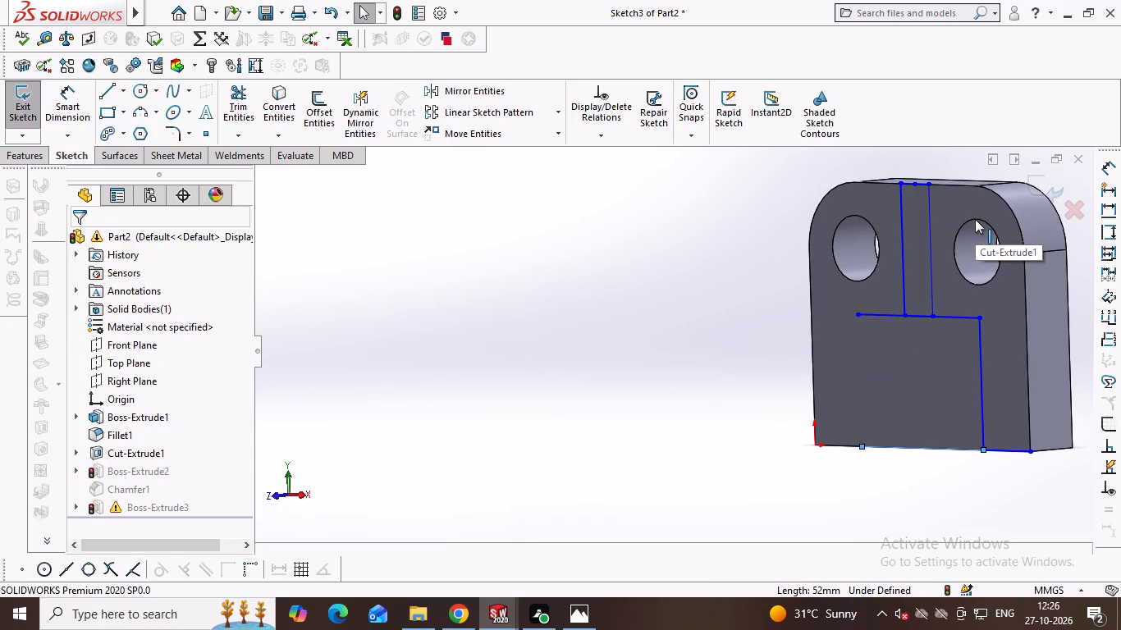
key(ctrl+z)
key(ctrl+z)
key(ctrl+z)
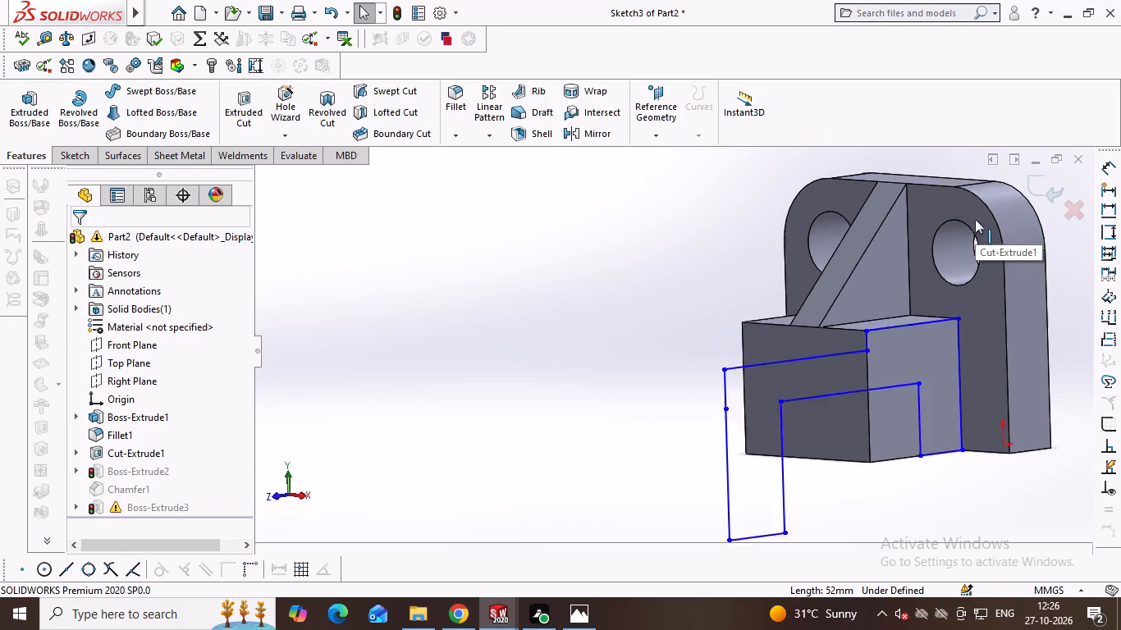
Continue undoing through the arm profile sketch and the rib's chamfer, back to editing the sketch behind the block-and-rib extrusion.
key(ctrl+z)
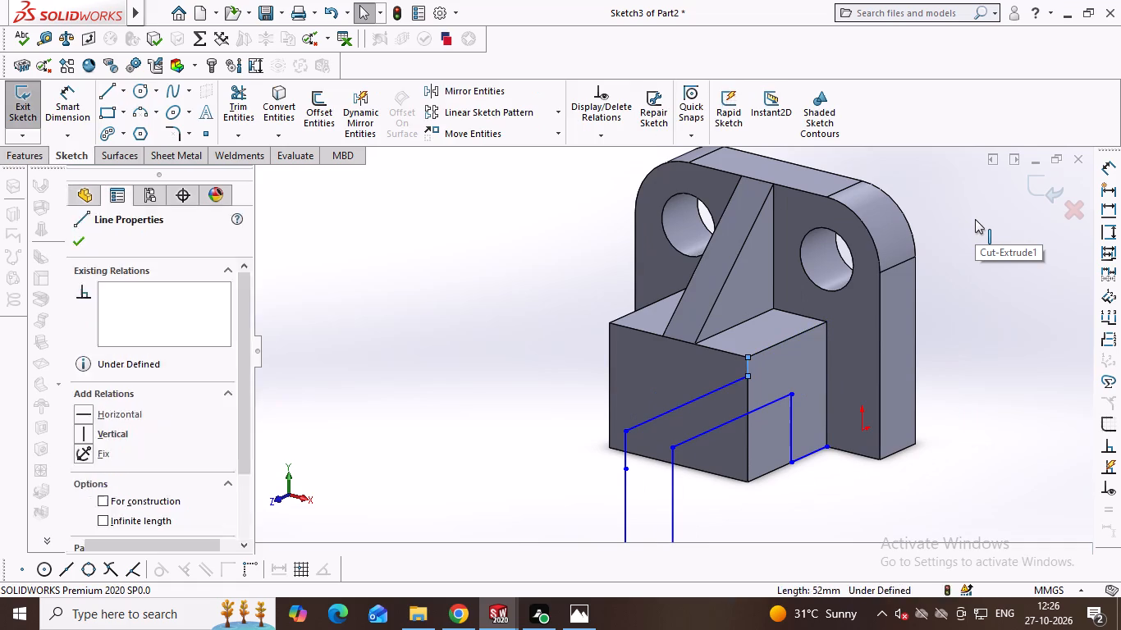
key(ctrl+z)
key(ctrl+z)
key(ctrl+z)
key(ctrl+z)
key(ctrl+z)
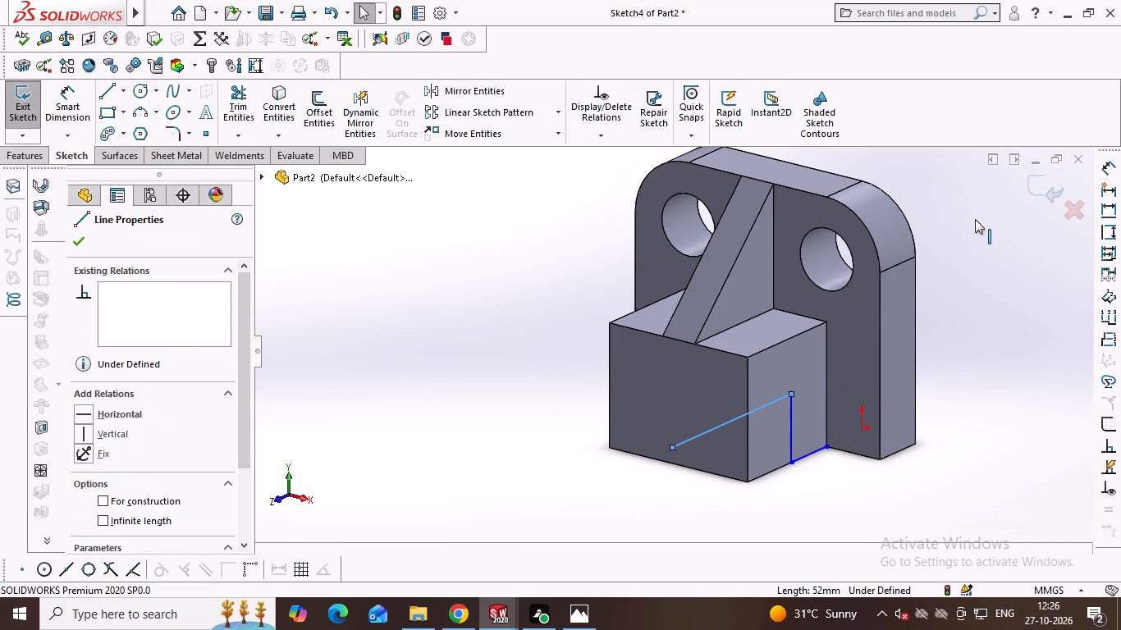
key(ctrl+z)
key(ctrl+z)
key(ctrl+z)
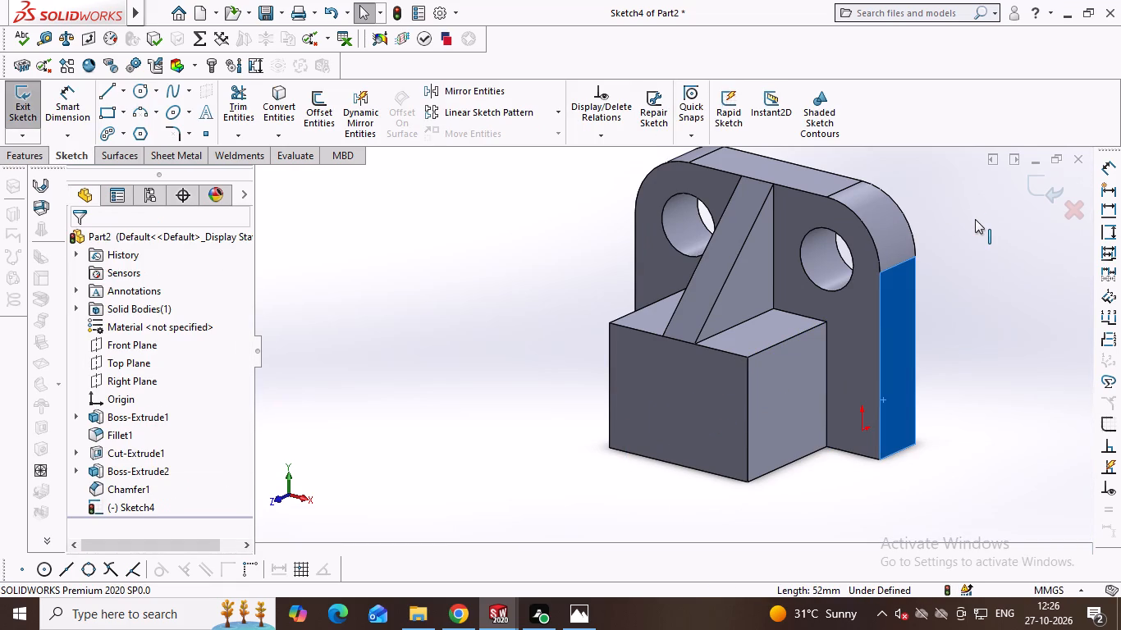
key(ctrl+z)
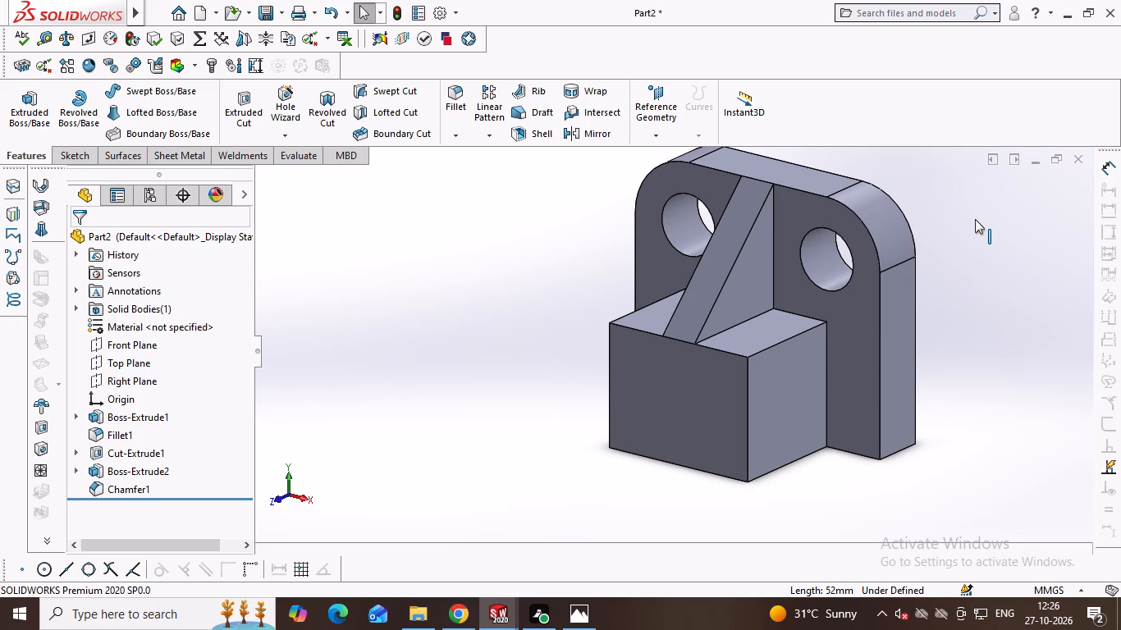
key(ctrl+z)
key(ctrl+z)
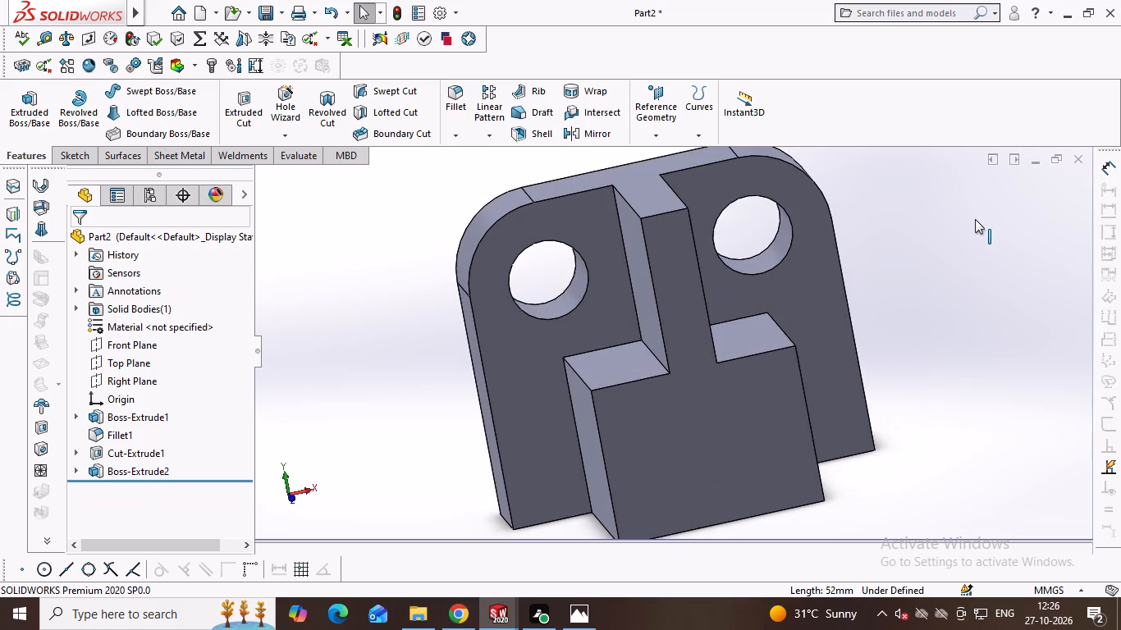
Delete the block outline's top line and both side lines from the sketch, keeping the narrow rib rectangle.
click(737, 346)
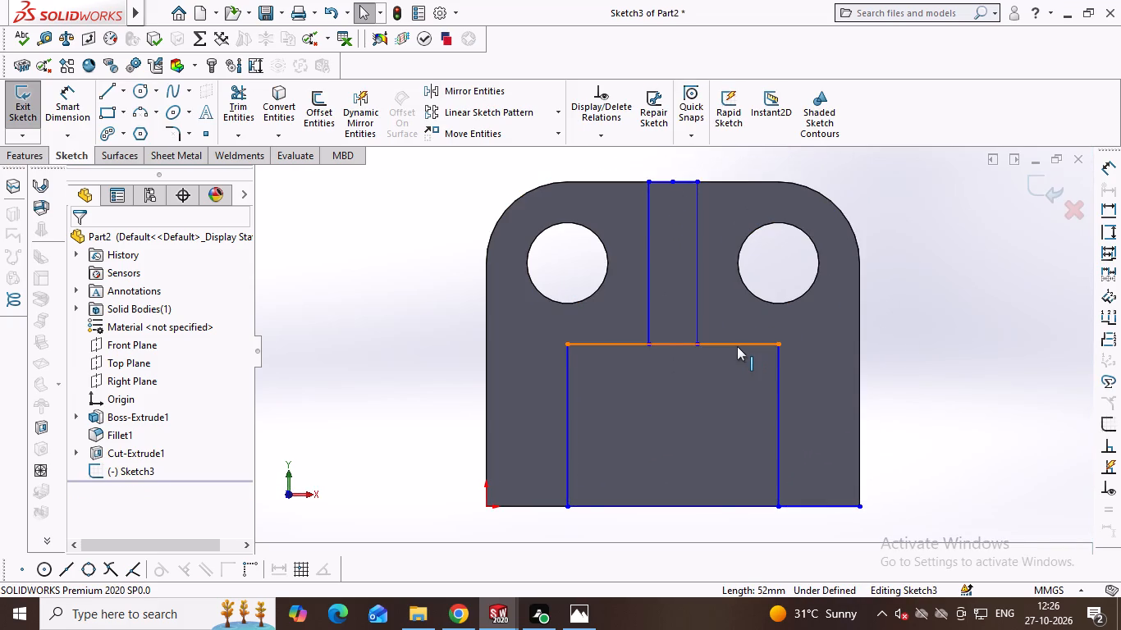
key(Delete)
click(780, 409)
key(Delete)
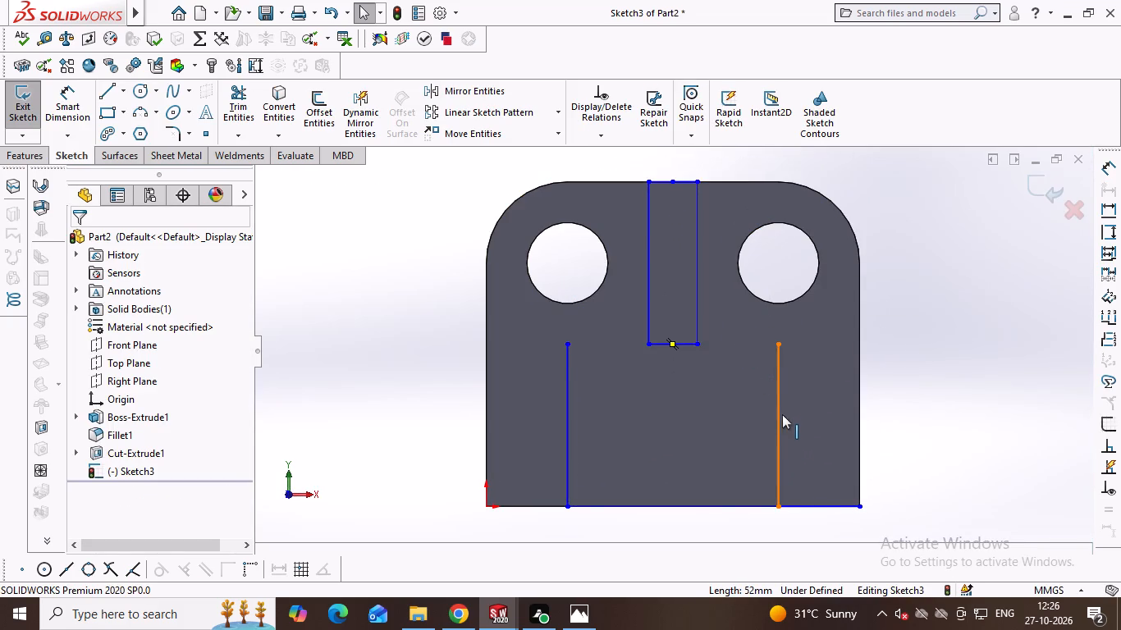
click(568, 416)
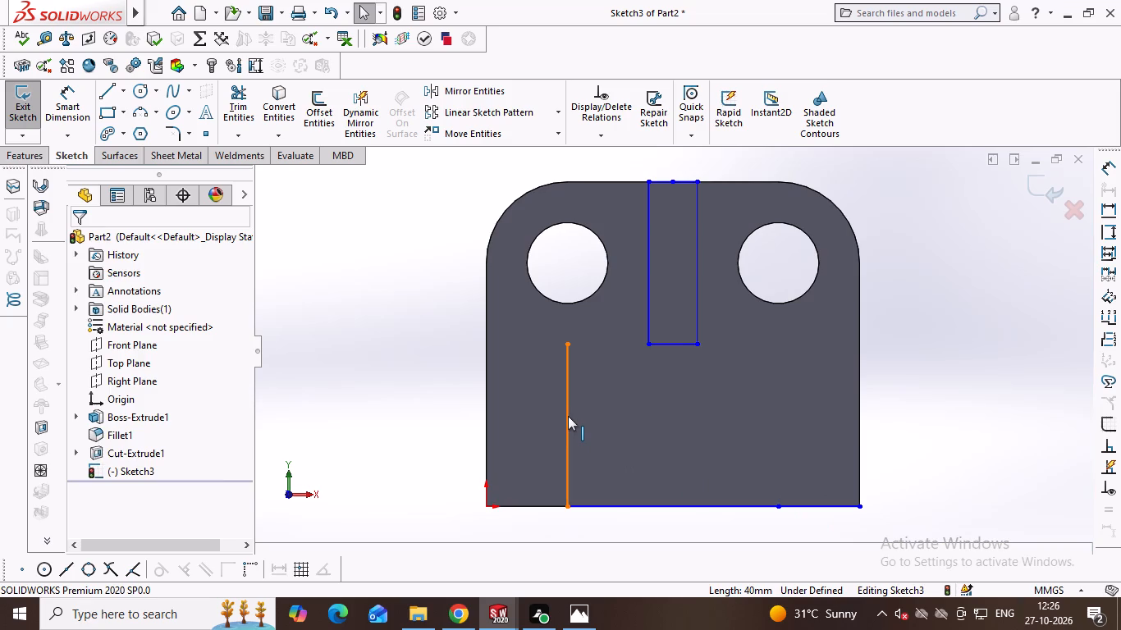
key(Delete)
Extrude only the narrow rib rectangle 40 mm blind from the plate's front face, merged with the plate.
click(29, 151)
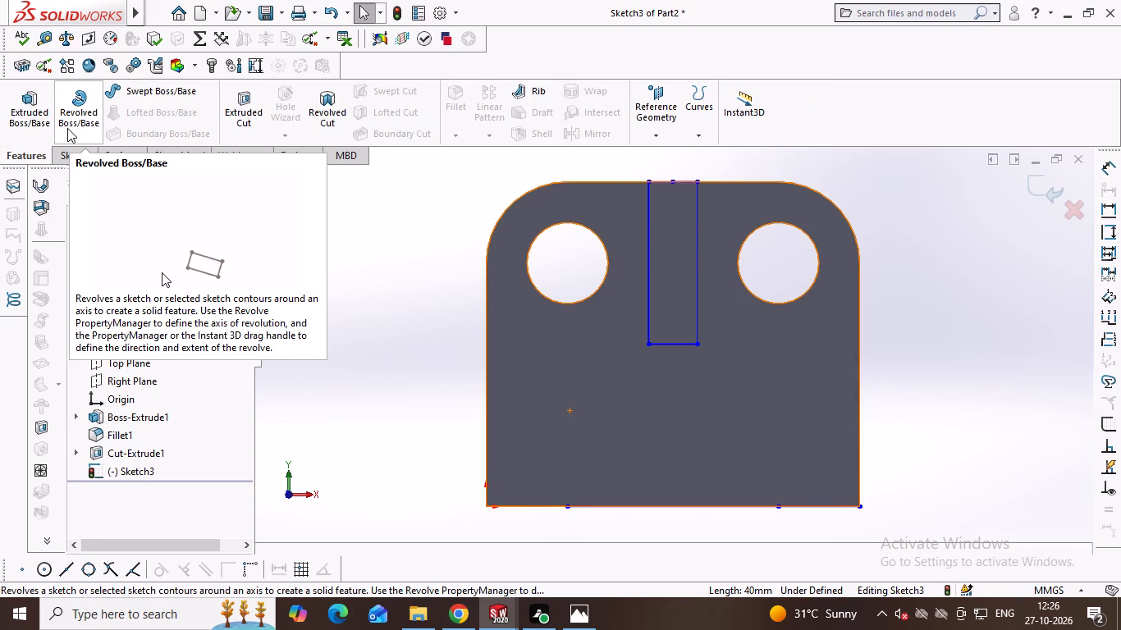
click(23, 111)
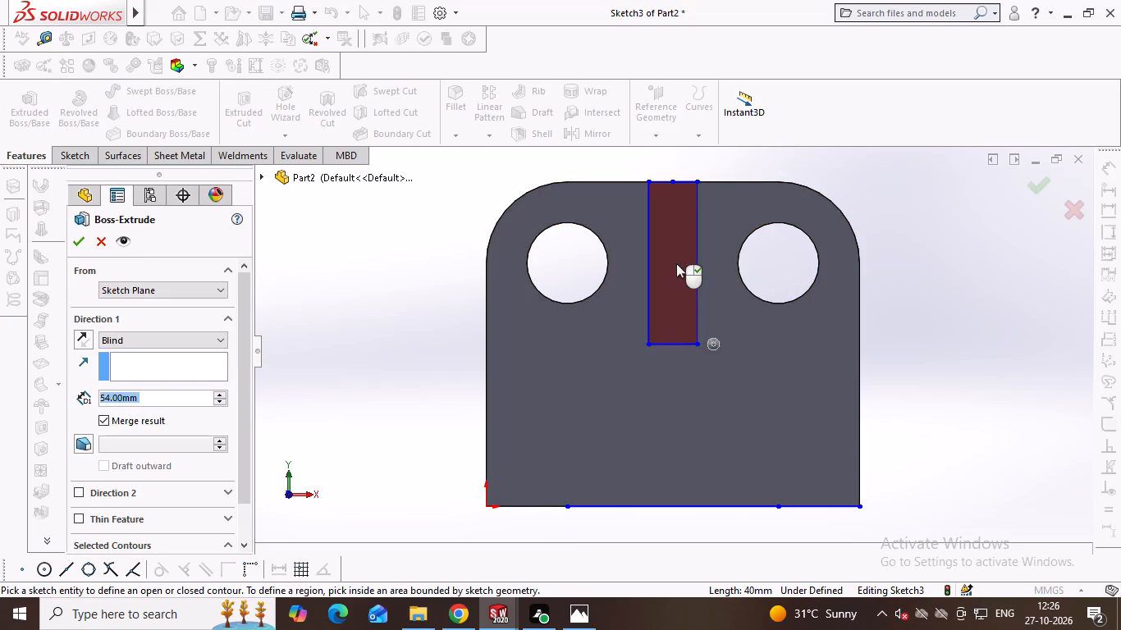
click(675, 261)
middle_drag(844, 172, 811, 194)
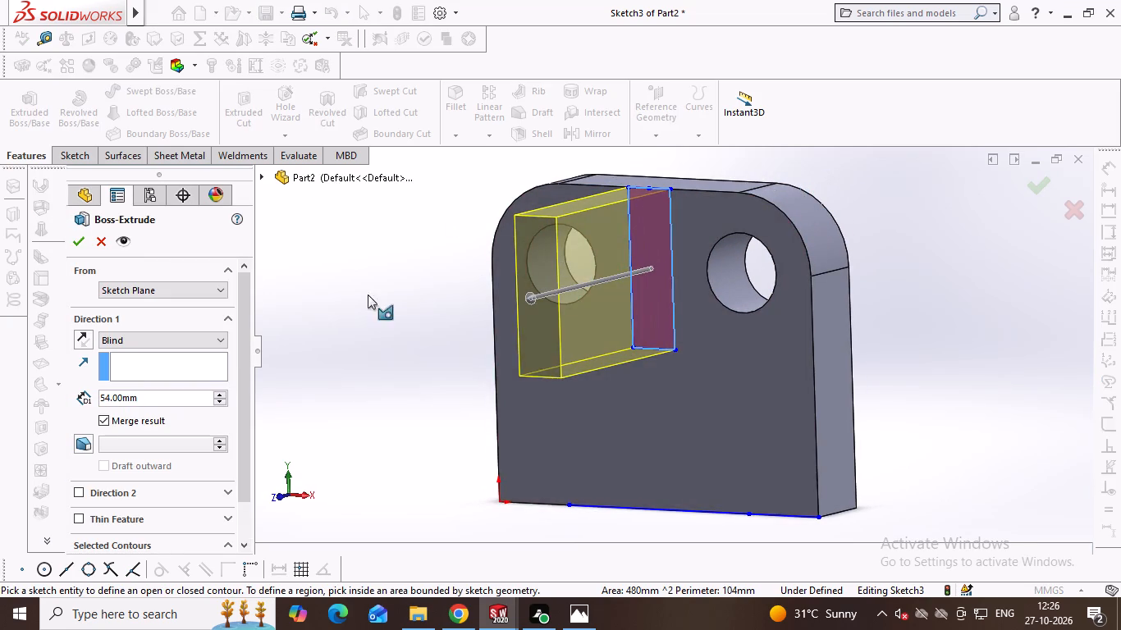
double_click(177, 396)
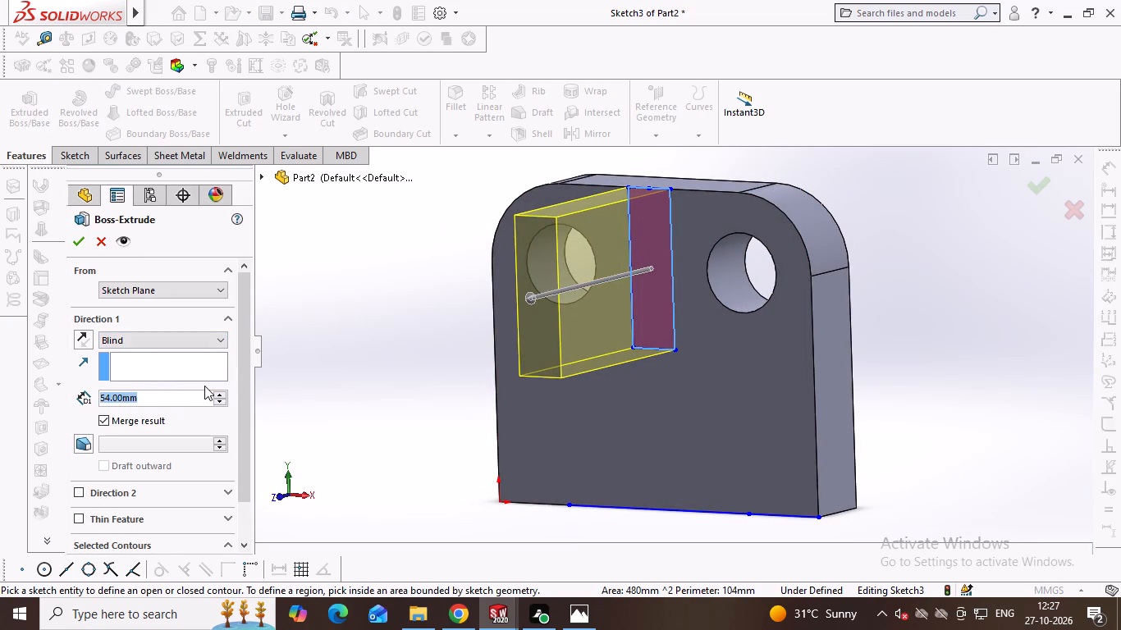
text(40)
key(Return)
key(Return)
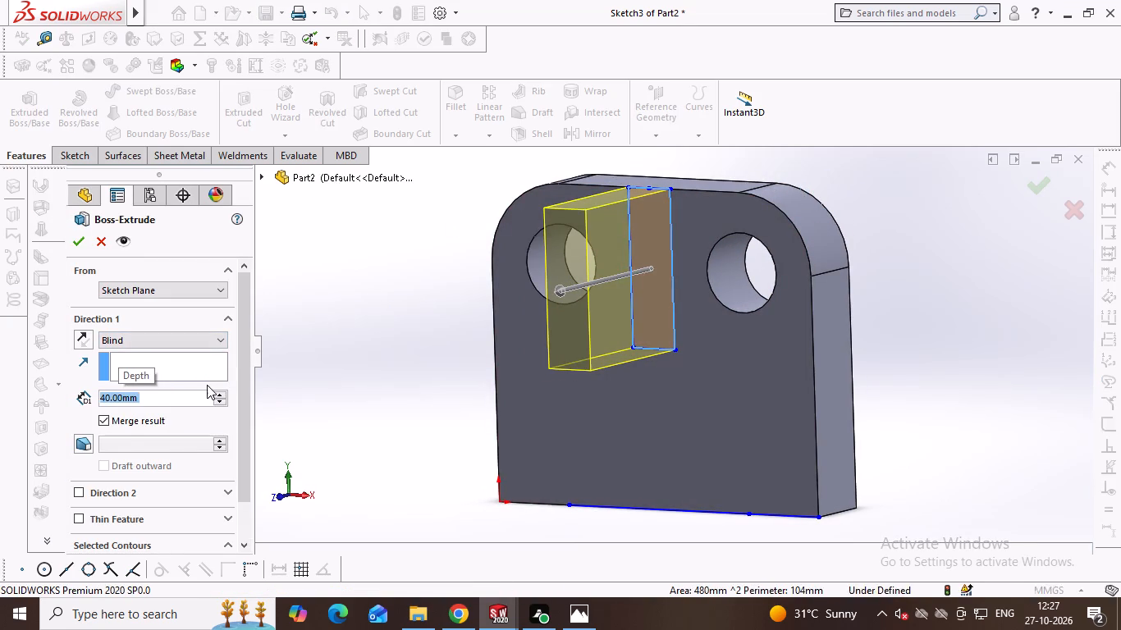
Chamfer the rib's upper front edge with a 40 mm distance at 45 degrees.
middle_drag(689, 267, 704, 259)
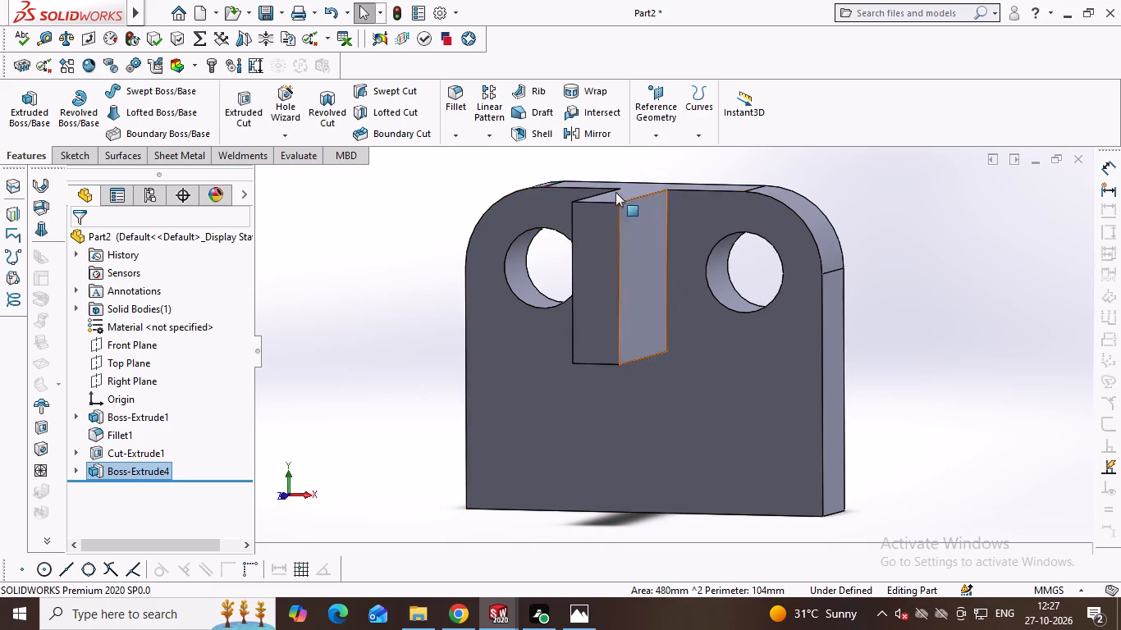
middle_drag(625, 183, 624, 223)
click(455, 135)
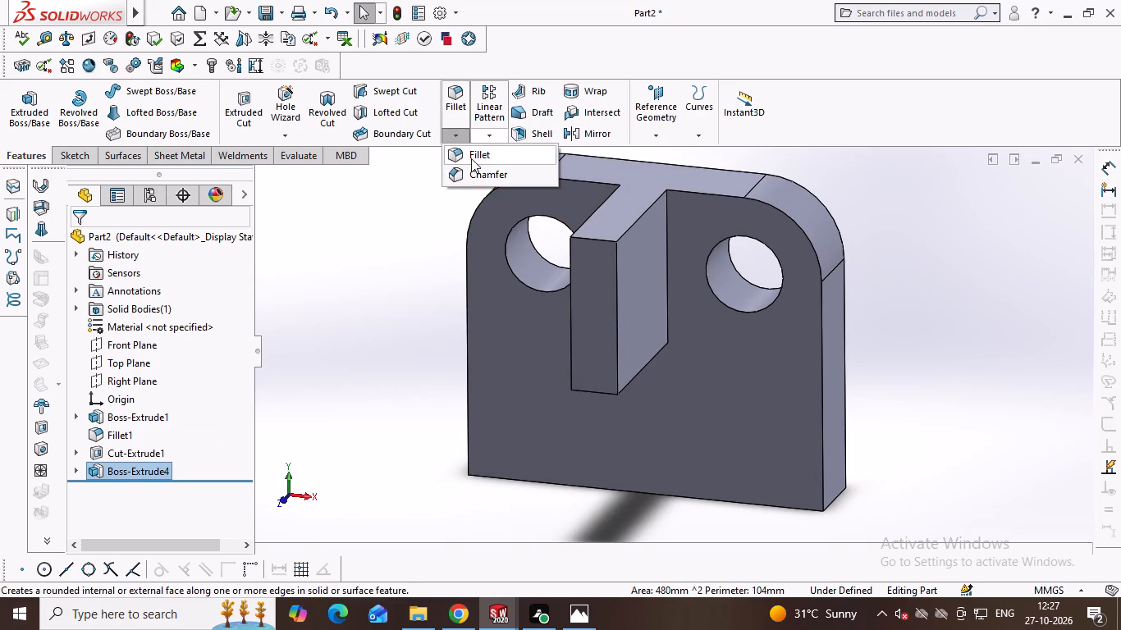
click(471, 176)
click(595, 238)
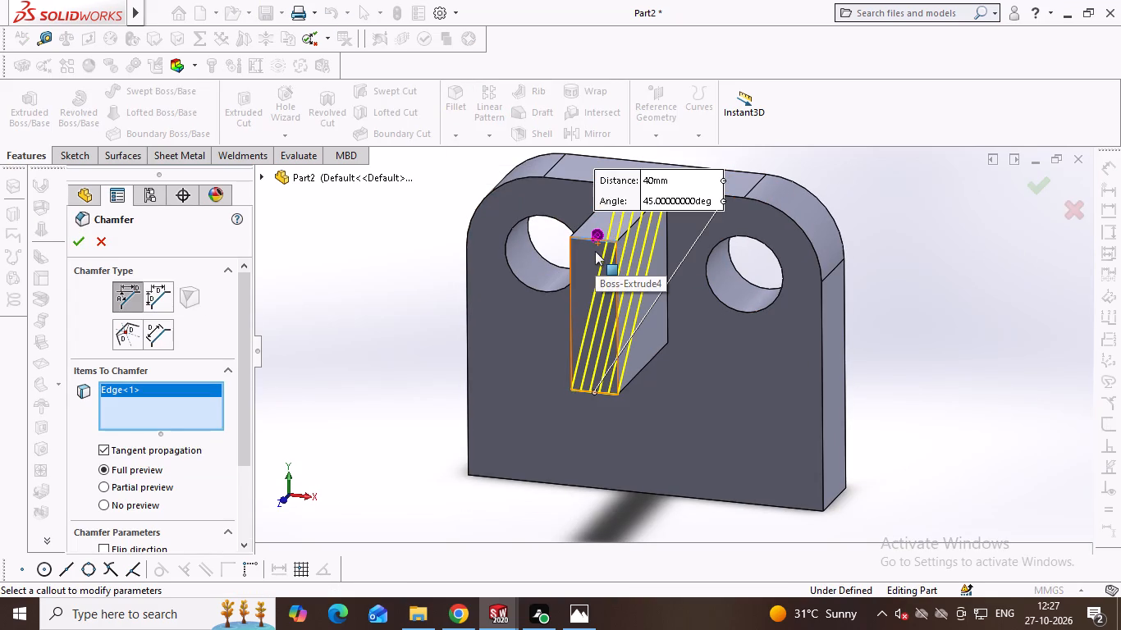
key(Return)
Open a new sketch on the plate's front face, view it face-on and check the reference drawing for the block.
middle_drag(730, 209, 768, 114)
middle_drag(746, 148, 726, 190)
middle_drag(719, 190, 729, 179)
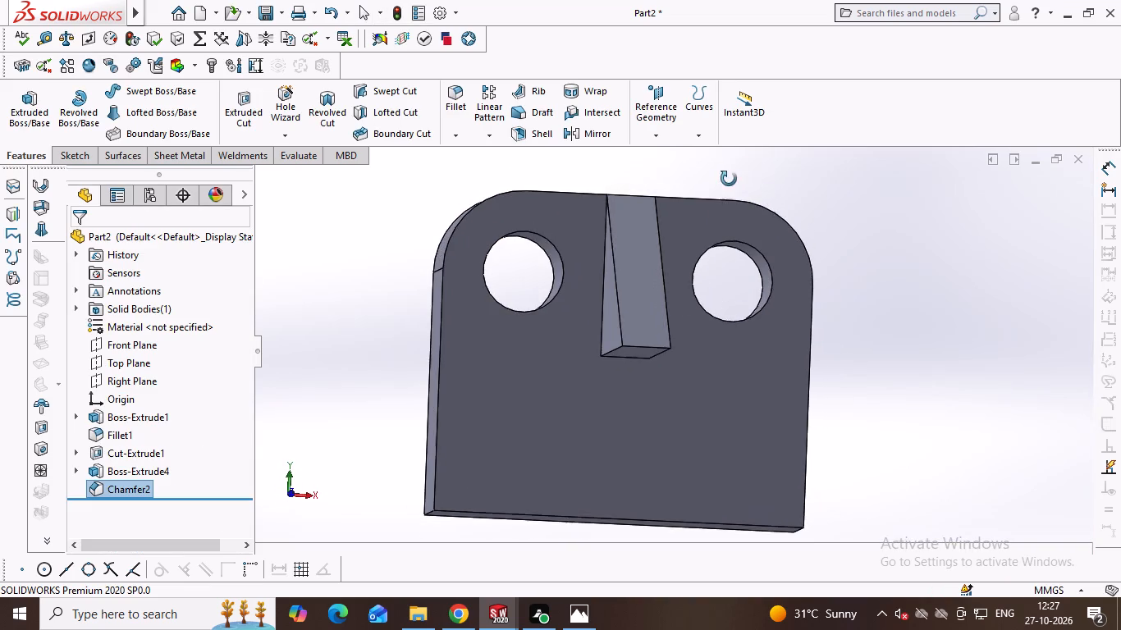
middle_drag(729, 179, 730, 177)
click(625, 434)
click(698, 392)
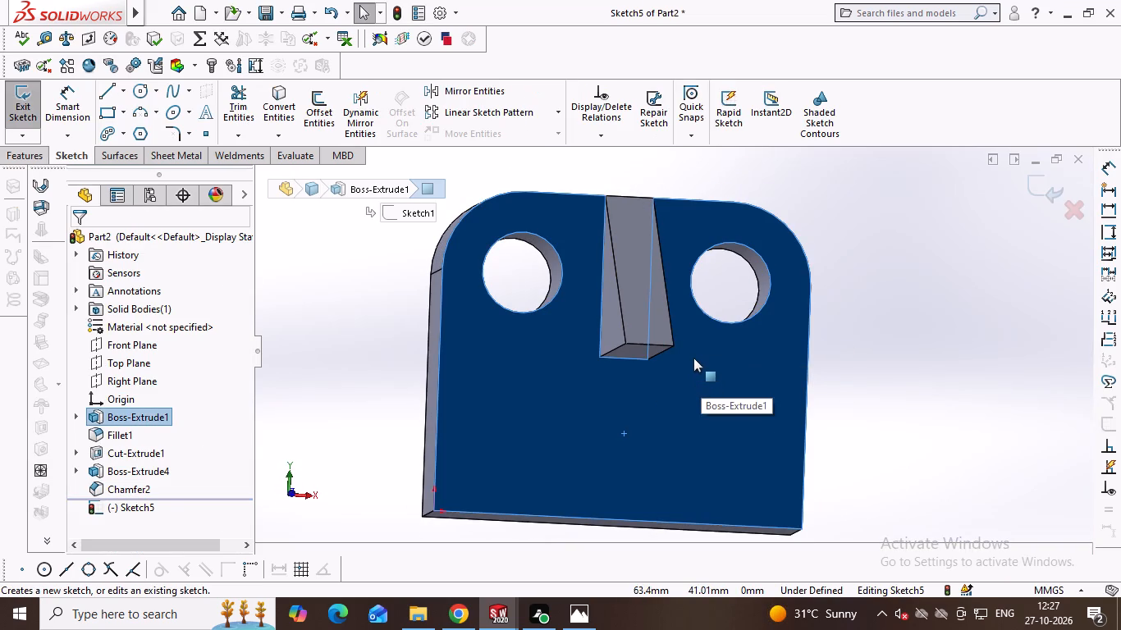
key(ctrl+8)
key(alt+Tab)
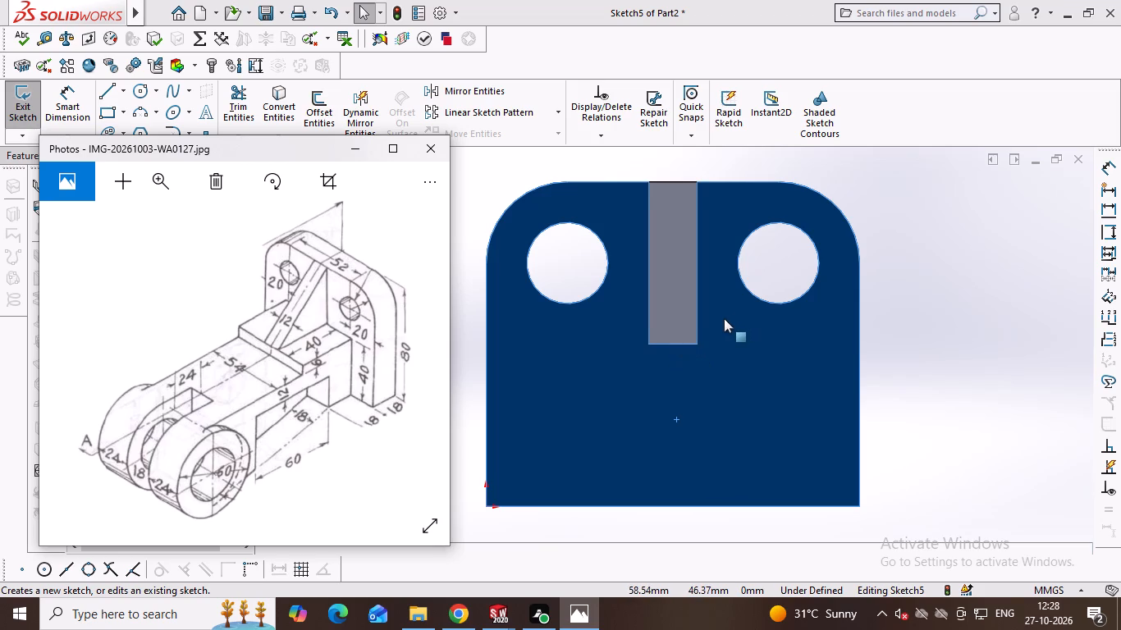
key(alt+Tab)
Draw a closed rectangle 54 mm wide and 40 mm high, centred under the rib and reaching down to the plate's bottom edge.
right_drag(723, 318, 615, 326)
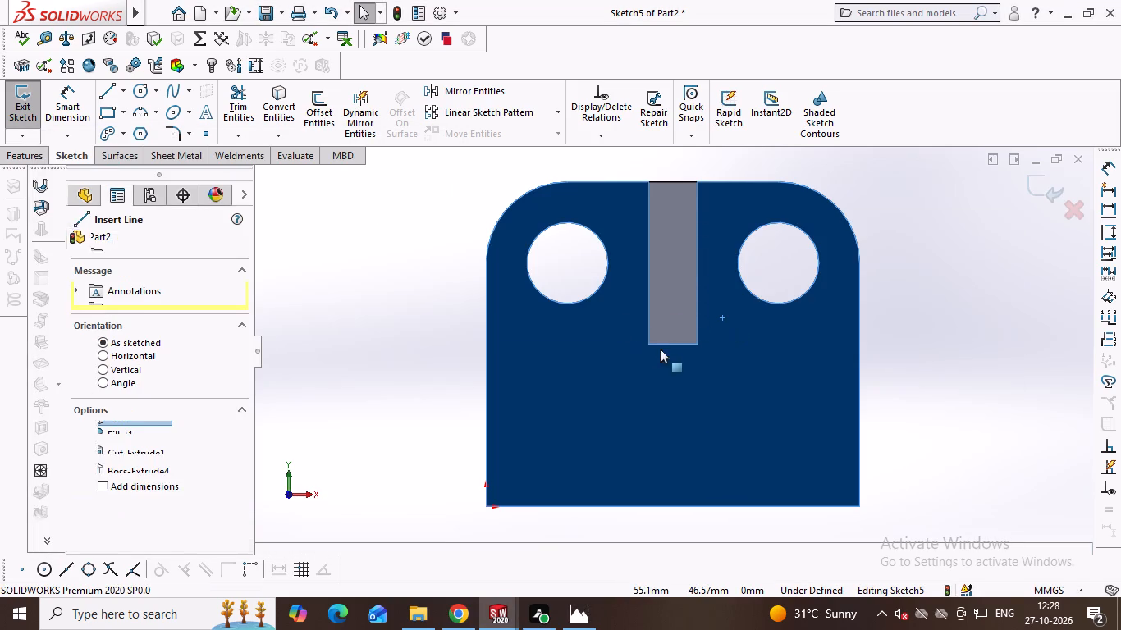
click(671, 343)
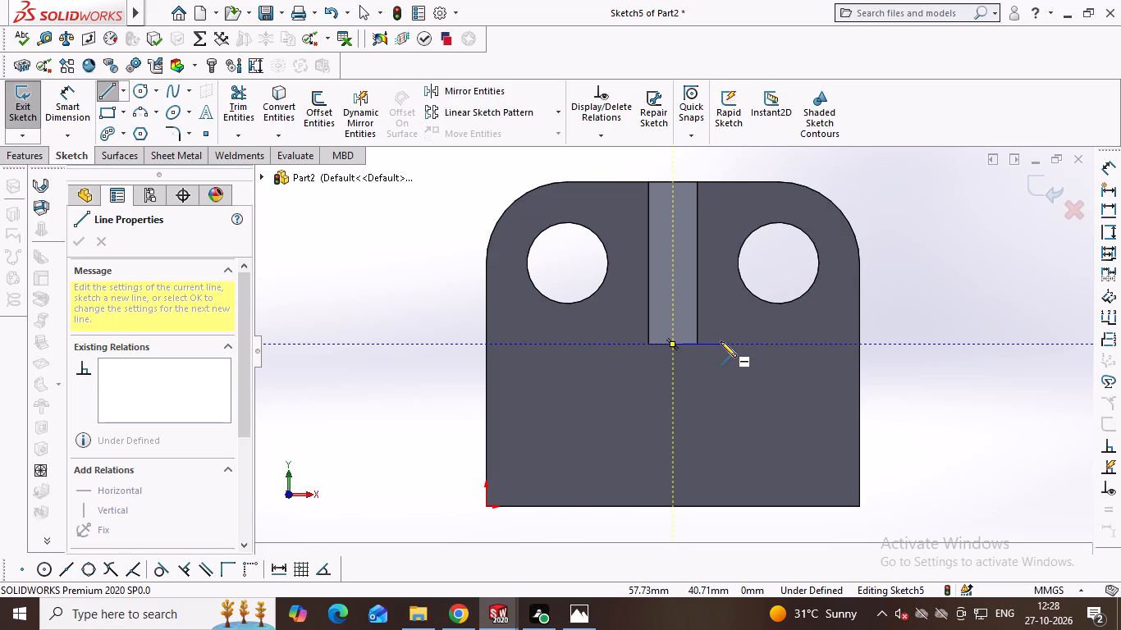
text(27)
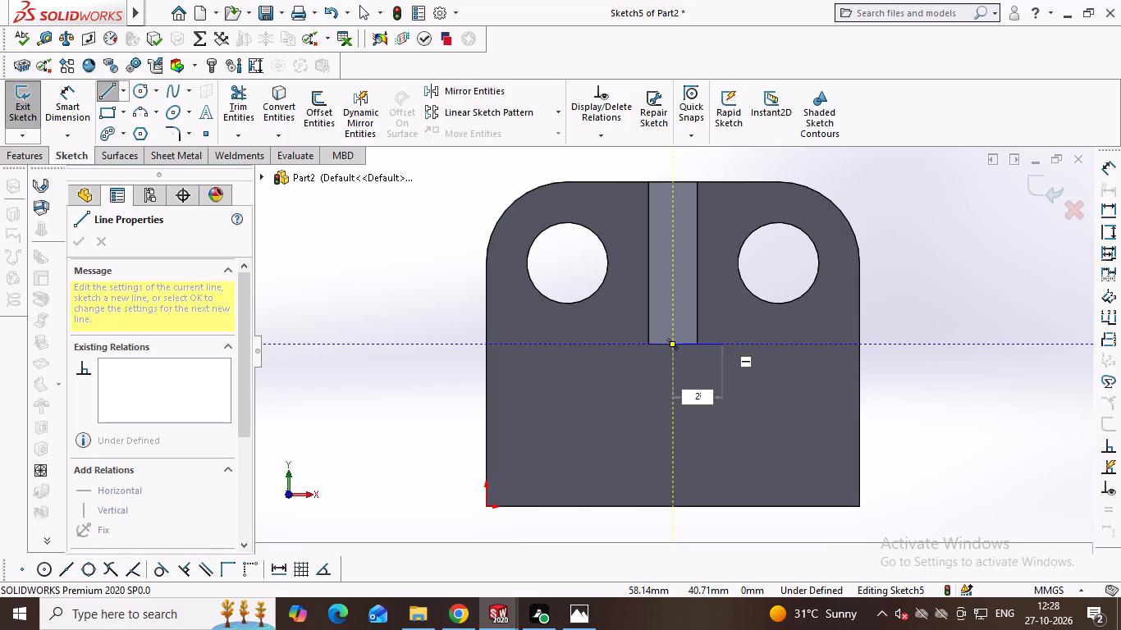
key(Return)
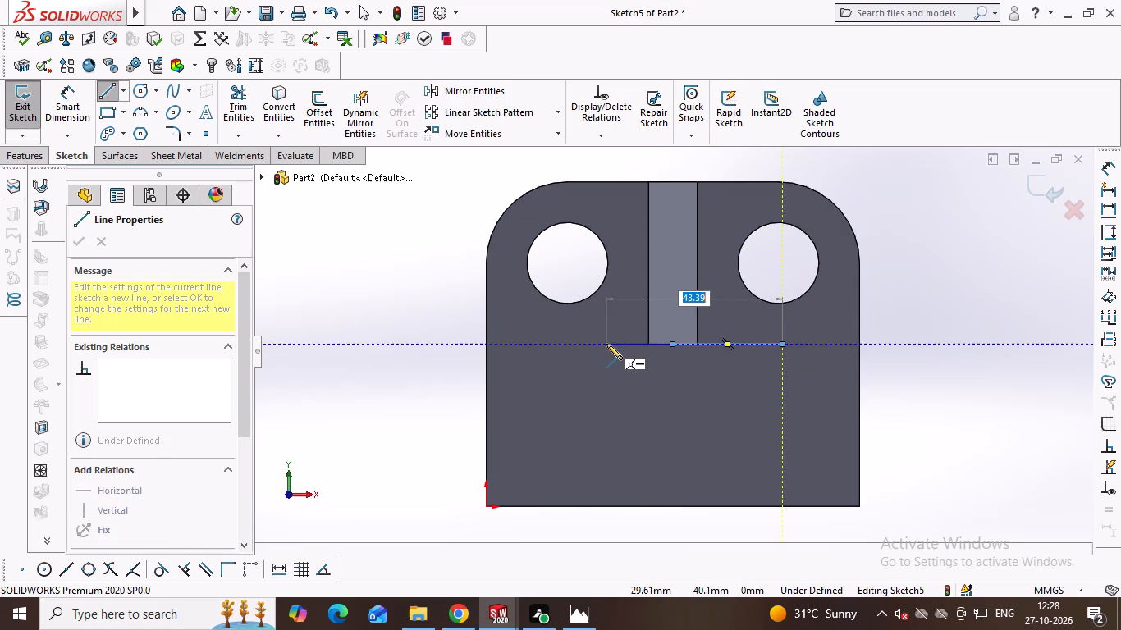
text(54)
key(Return)
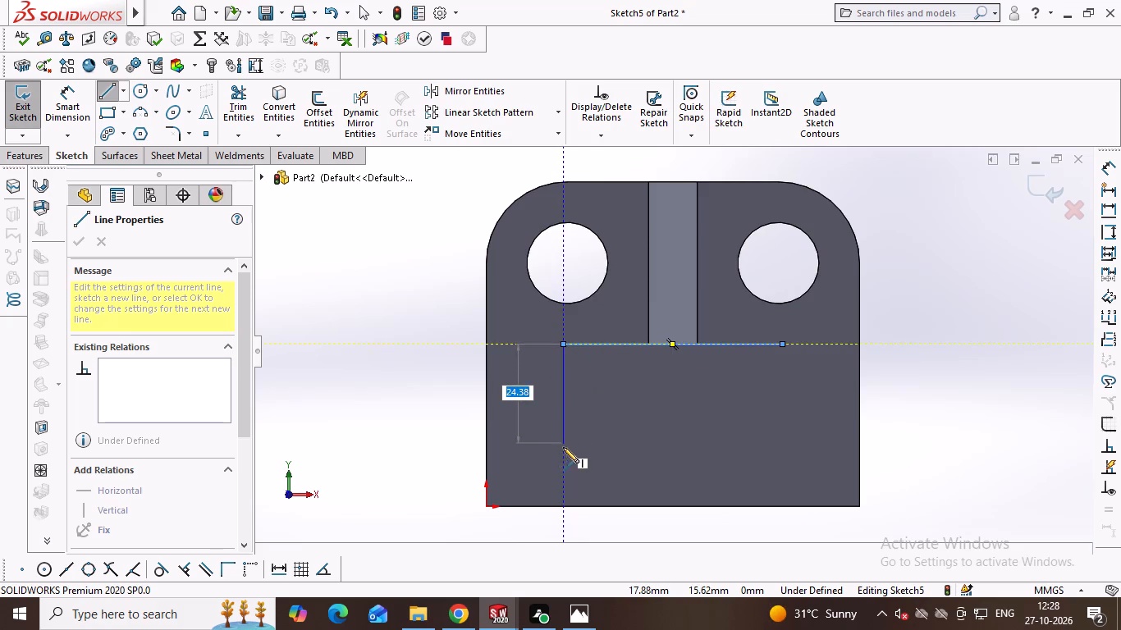
click(564, 507)
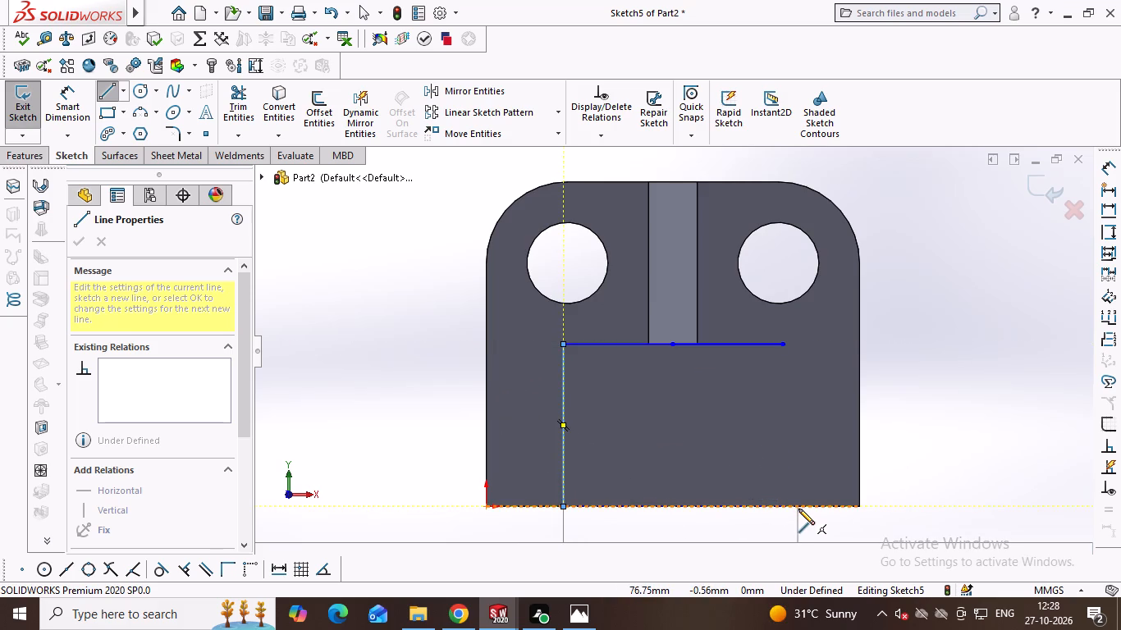
click(783, 505)
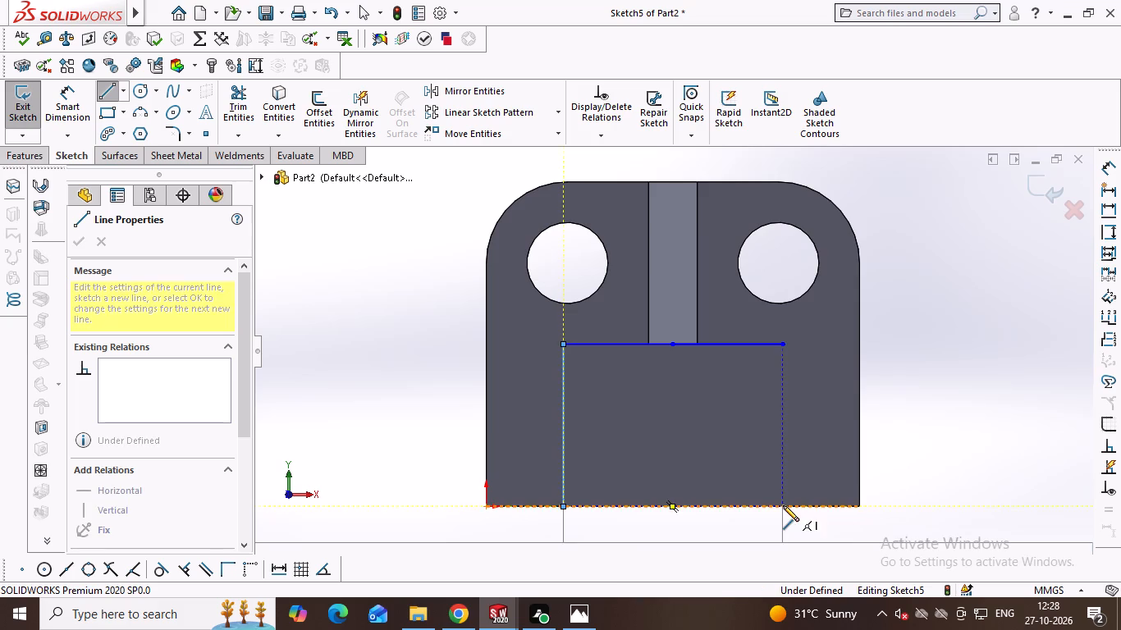
click(782, 345)
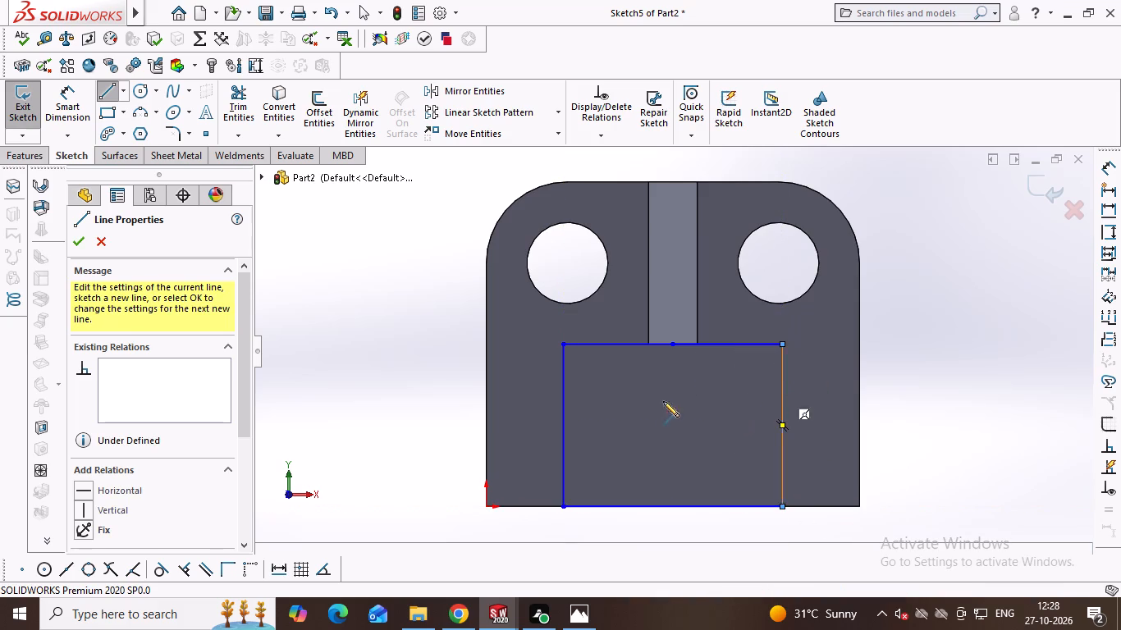
Examine the reference drawing's block, arm and forked end for their lengths, thicknesses and spacing.
key(alt+Tab)
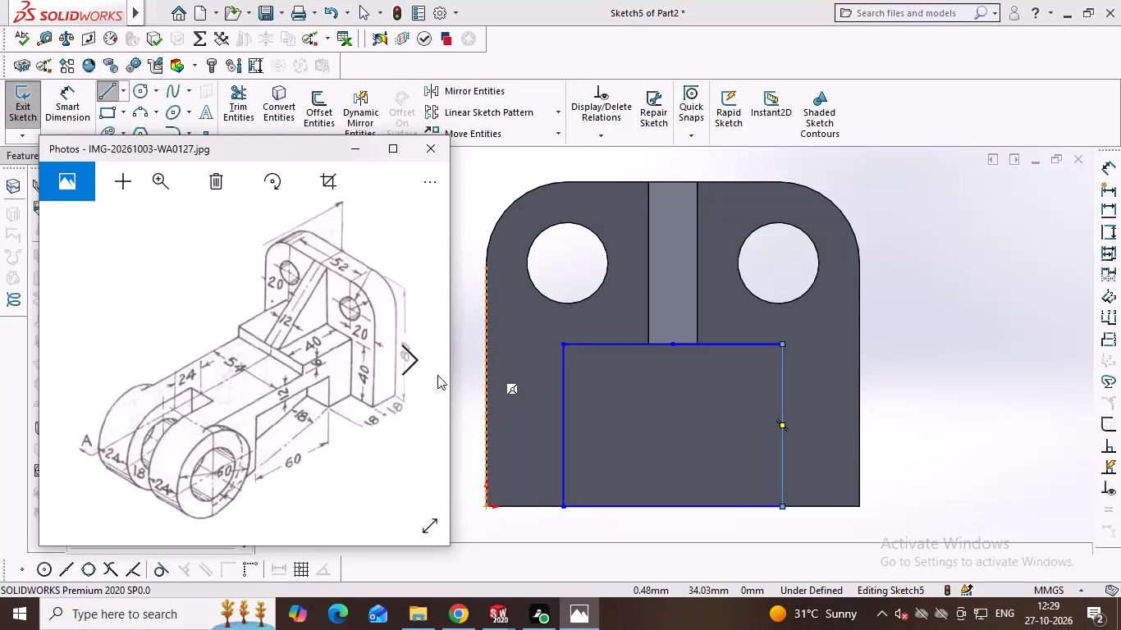
click(416, 356)
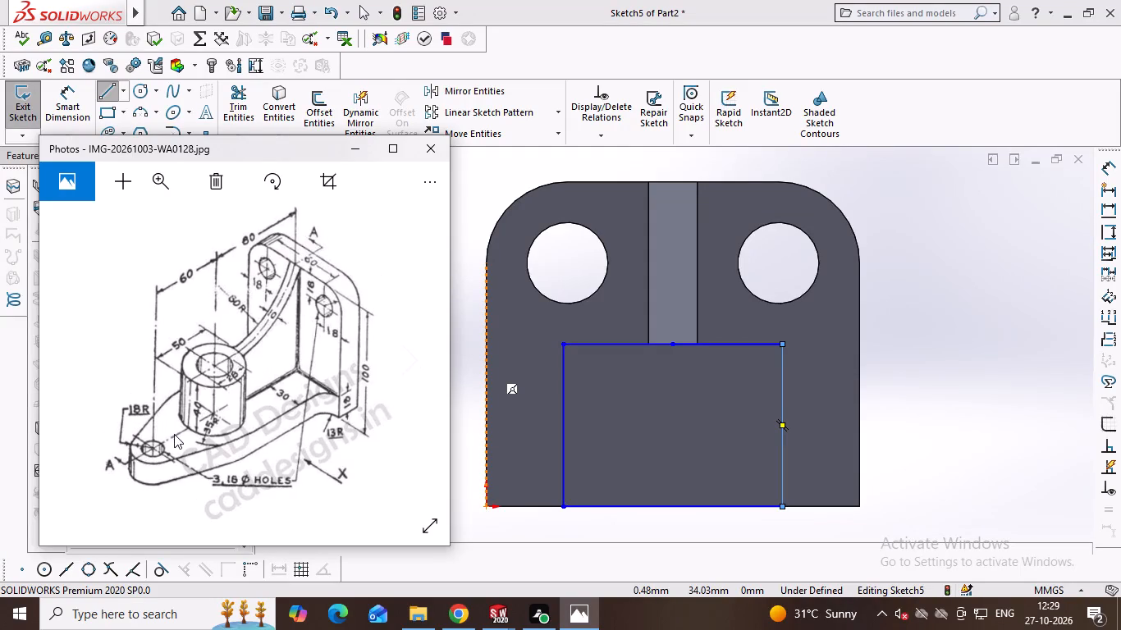
click(71, 360)
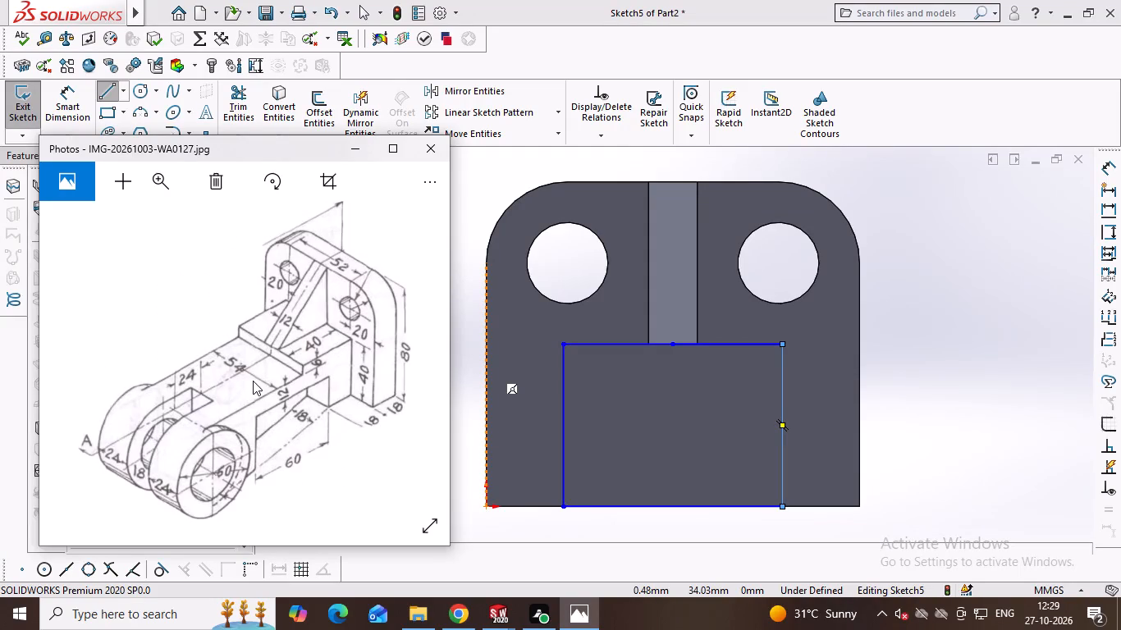
triple_click(247, 384)
drag(239, 427, 262, 281)
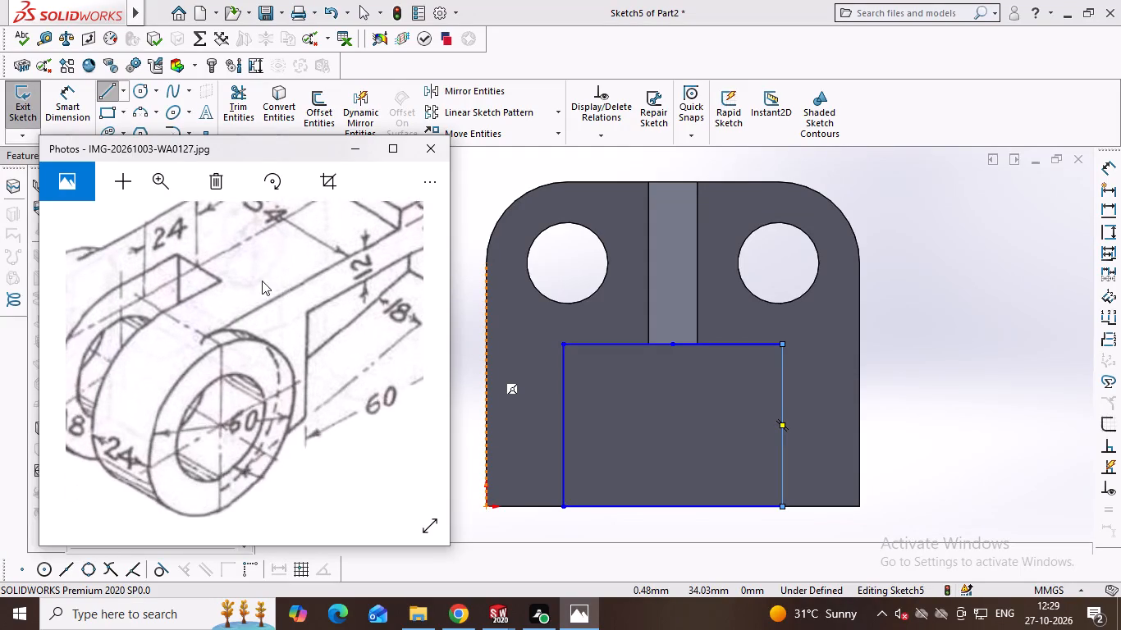
drag(262, 281, 252, 317)
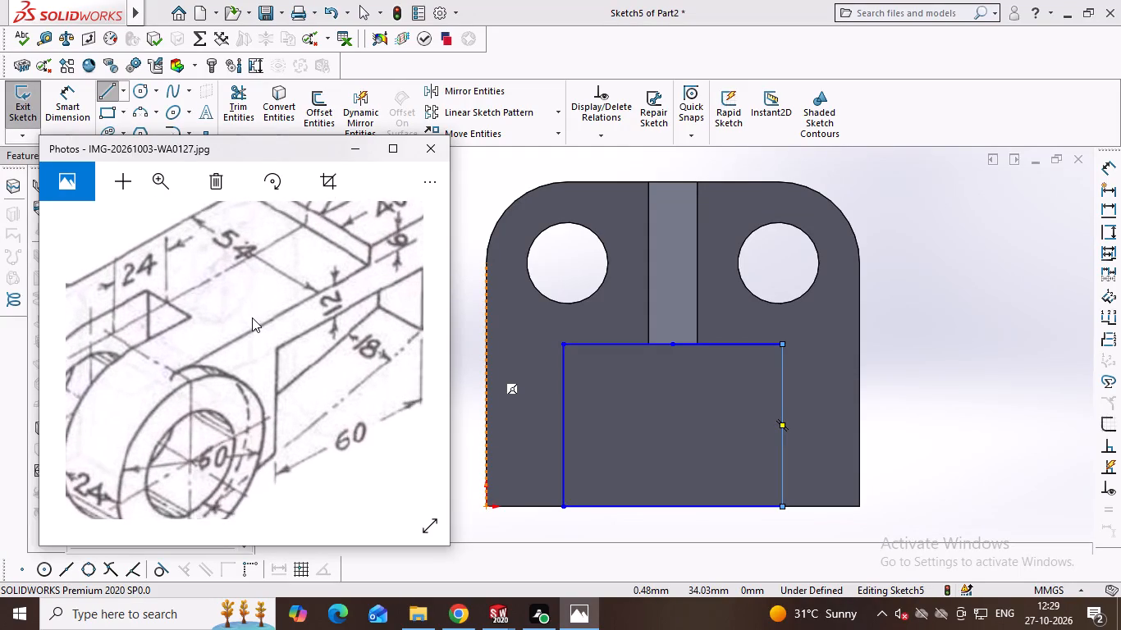
drag(252, 317, 259, 306)
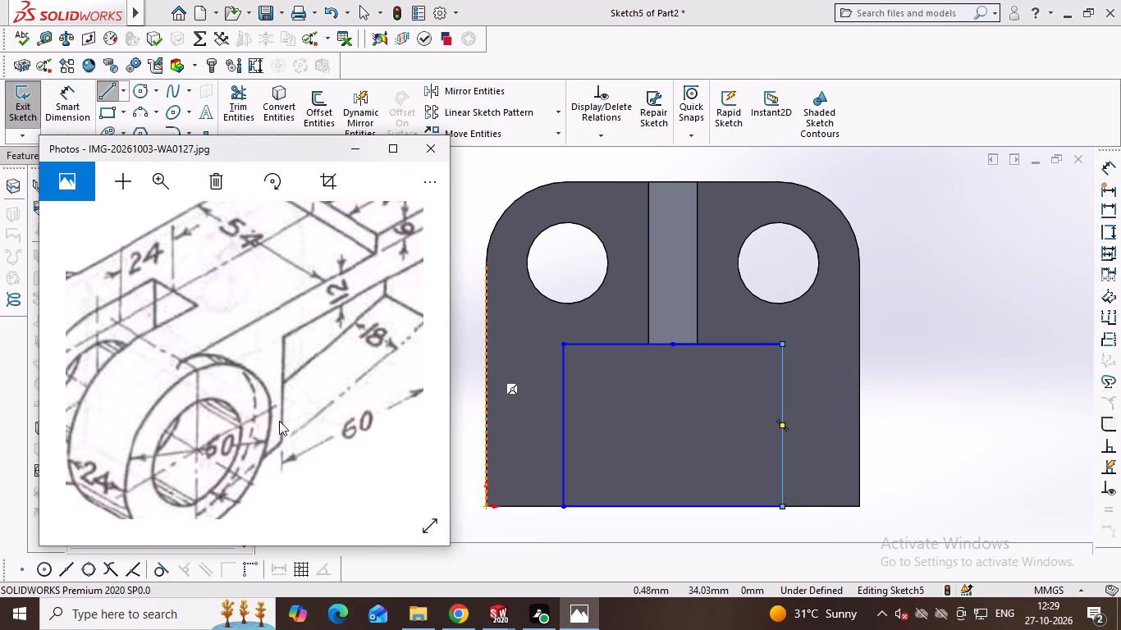
drag(285, 427, 297, 377)
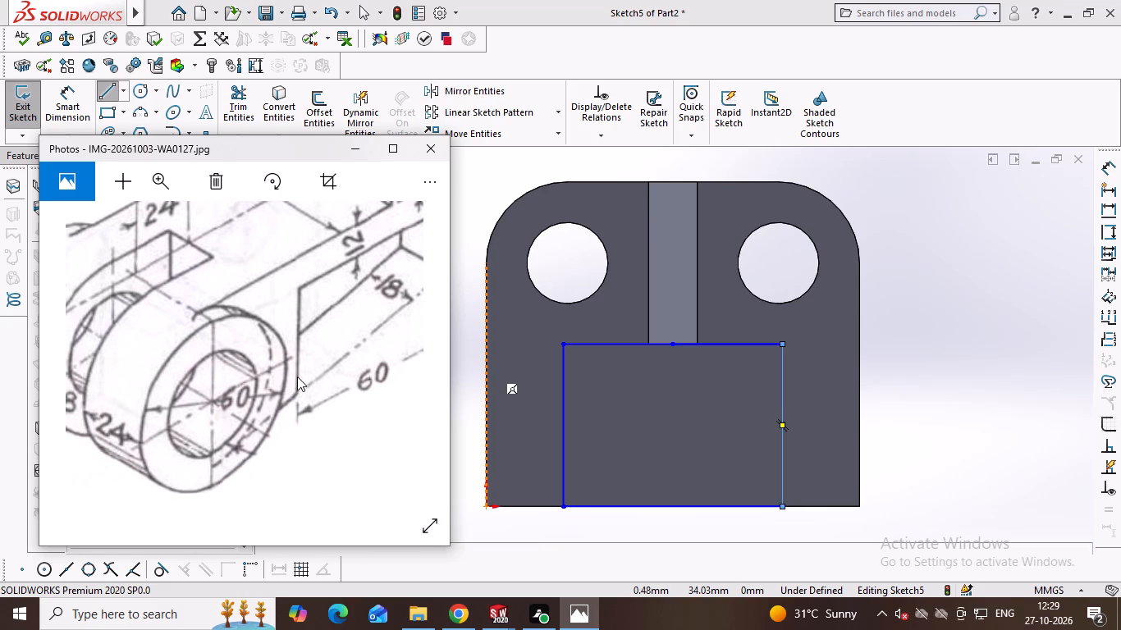
drag(297, 377, 240, 381)
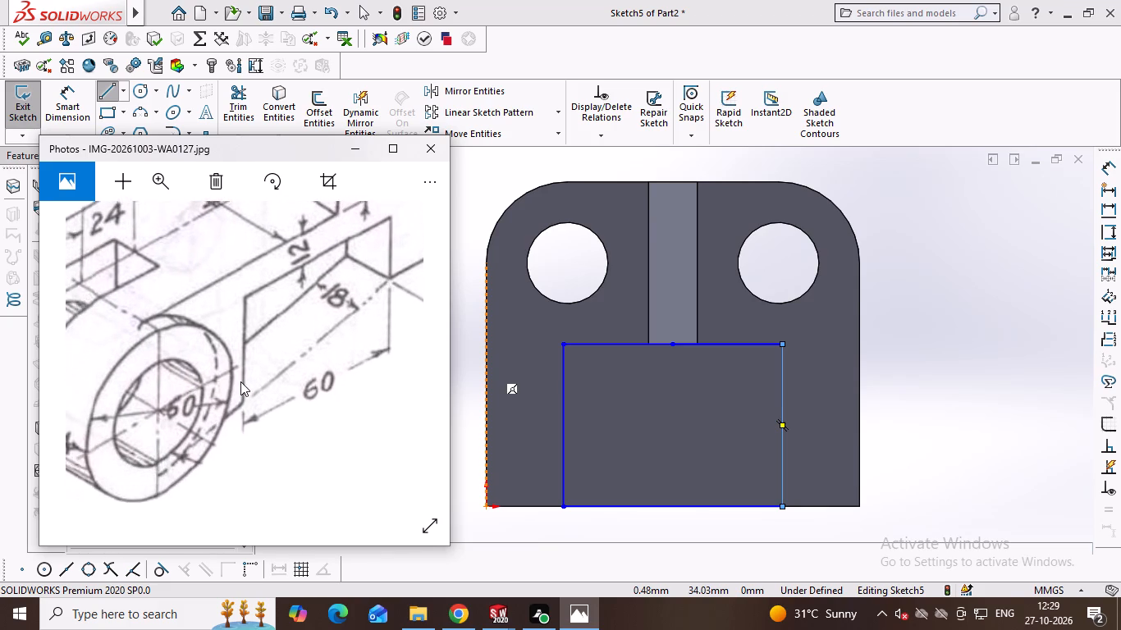
drag(240, 381, 243, 377)
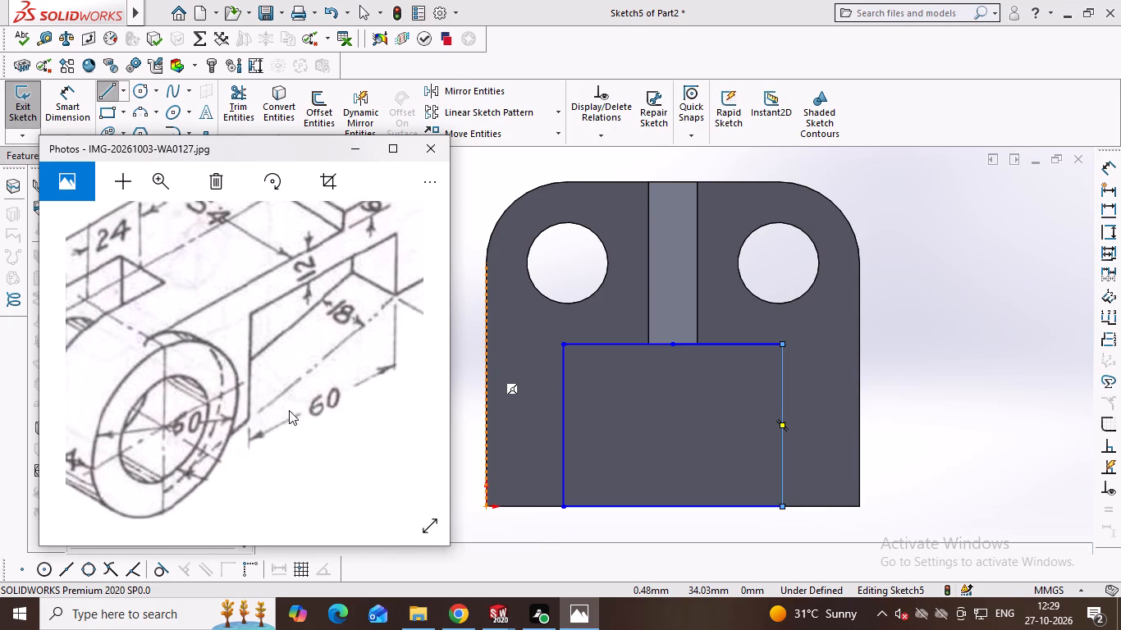
drag(254, 404, 262, 374)
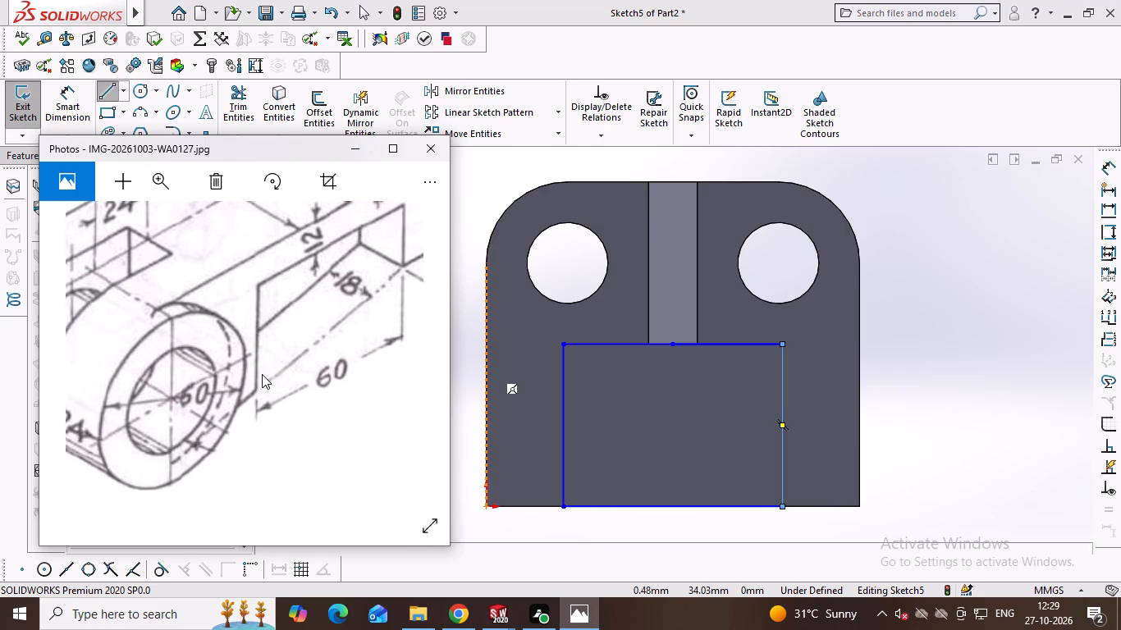
drag(262, 374, 396, 407)
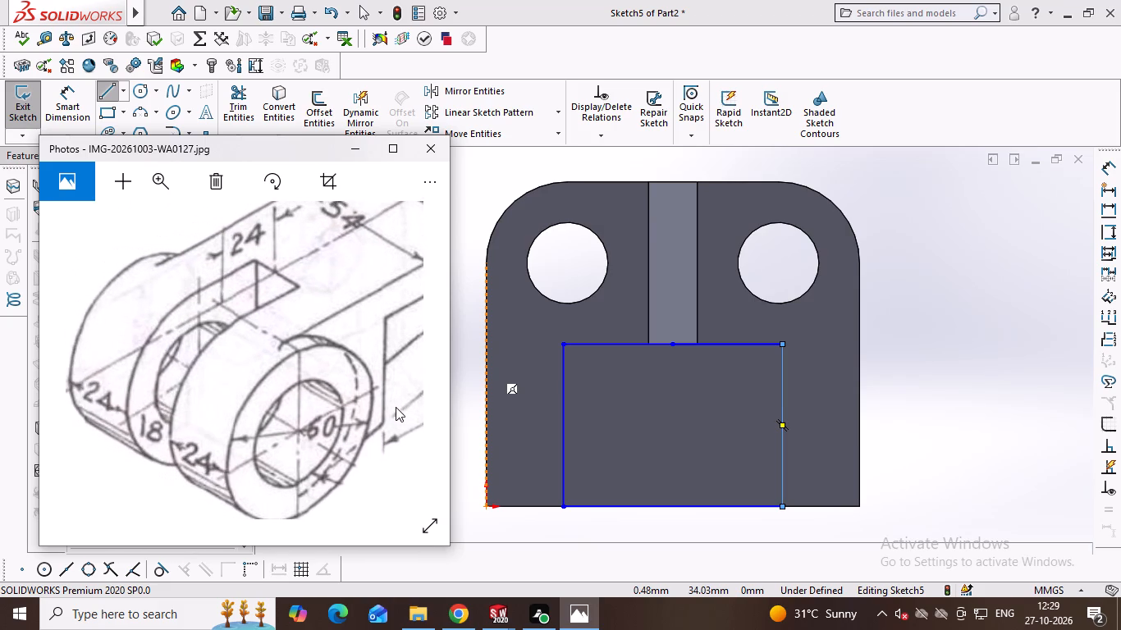
drag(396, 407, 312, 399)
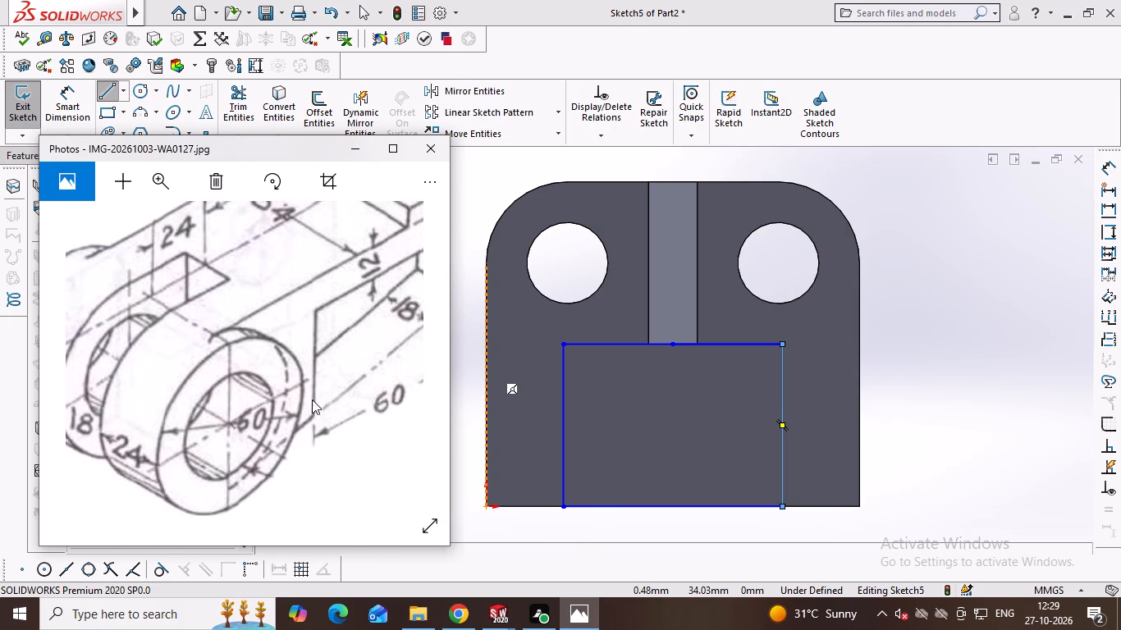
drag(312, 399, 215, 426)
double_click(216, 425)
drag(258, 354, 292, 384)
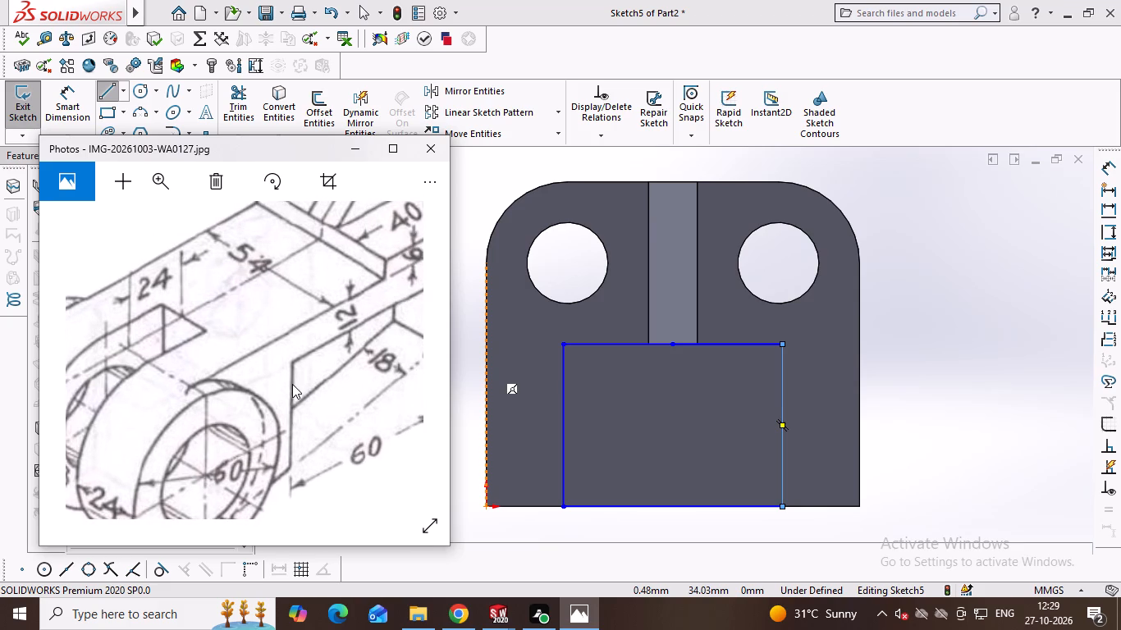
drag(292, 384, 298, 382)
click(298, 382)
middle_click(298, 382)
click(298, 382)
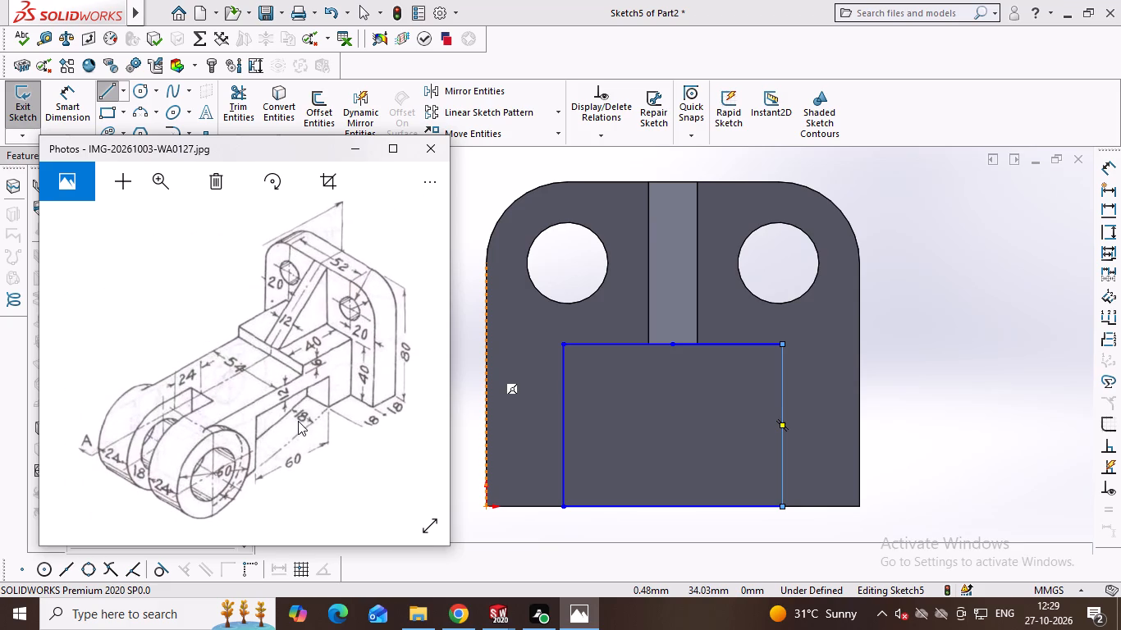
key(alt+Tab)
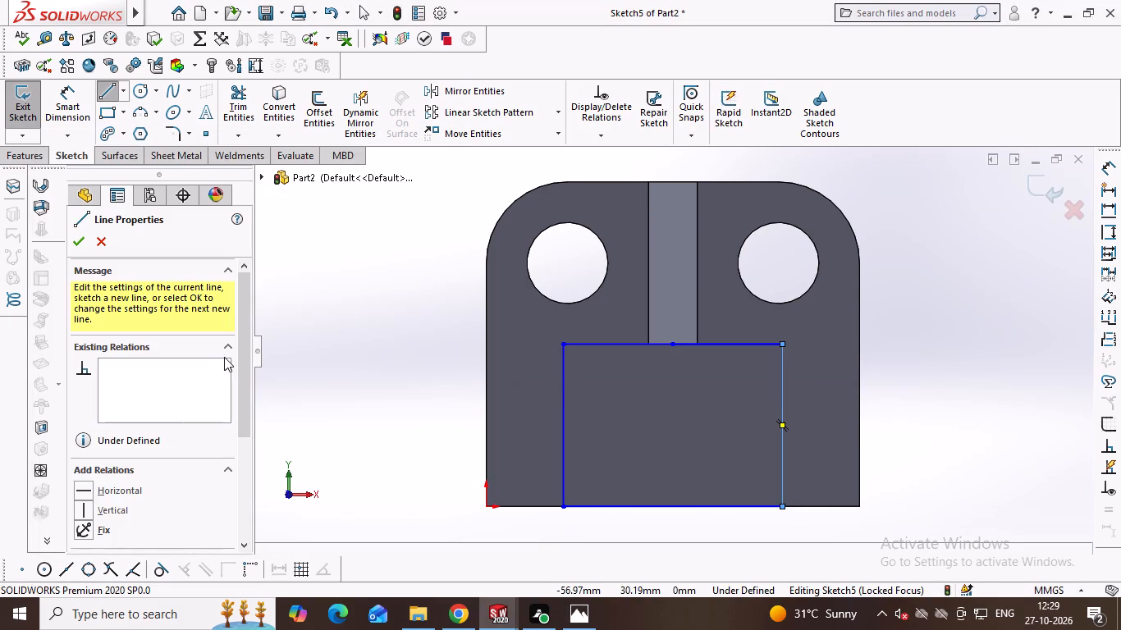
Extrude the 54 mm by 40 mm rectangle 88 mm outward from the plate as a blind boss merged with the body.
click(27, 157)
double_click(32, 112)
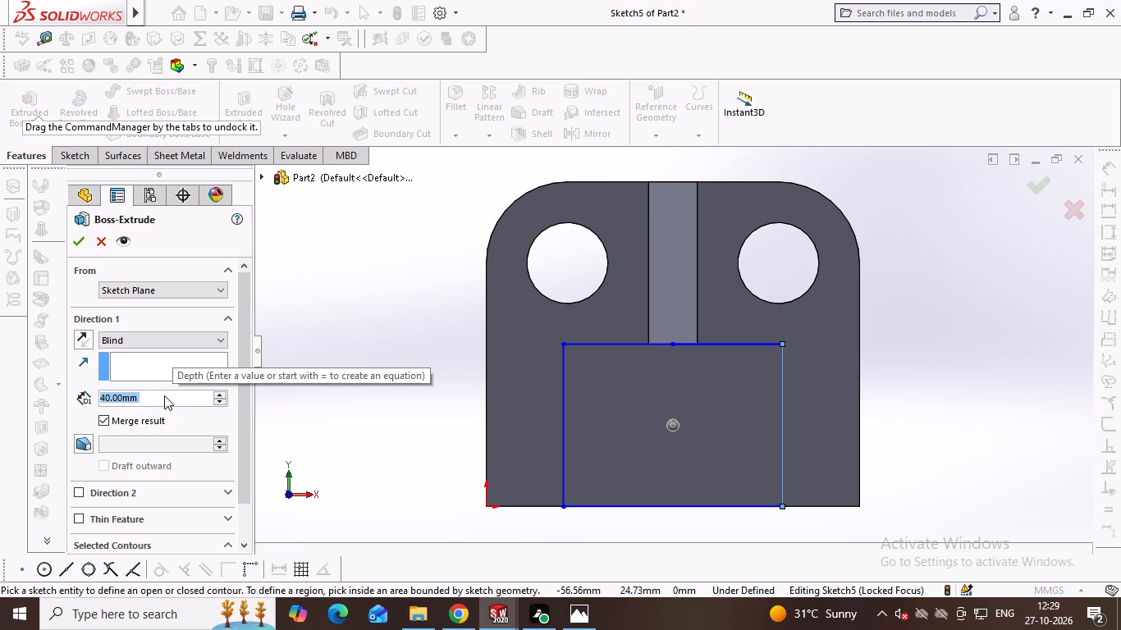
key(alt+Tab)
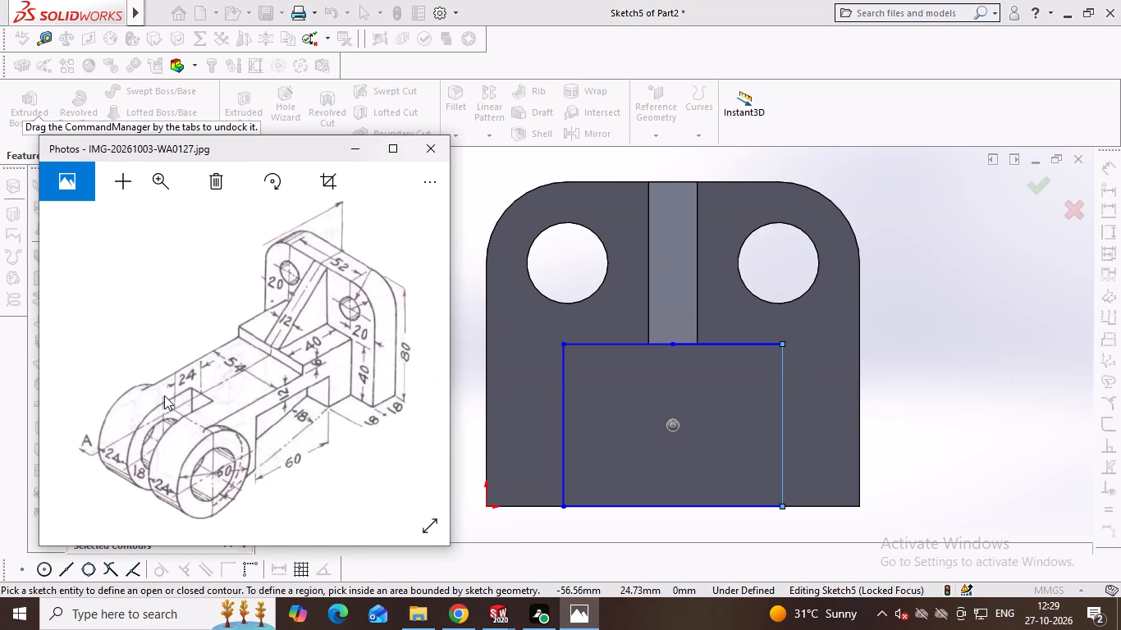
key(alt+Tab)
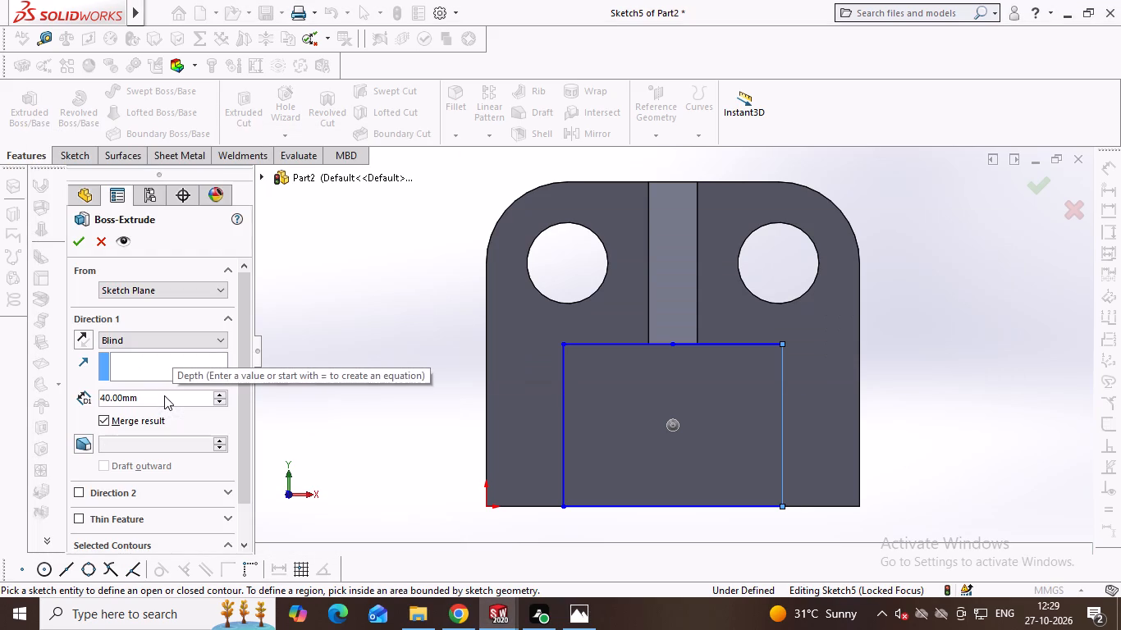
double_click(164, 395)
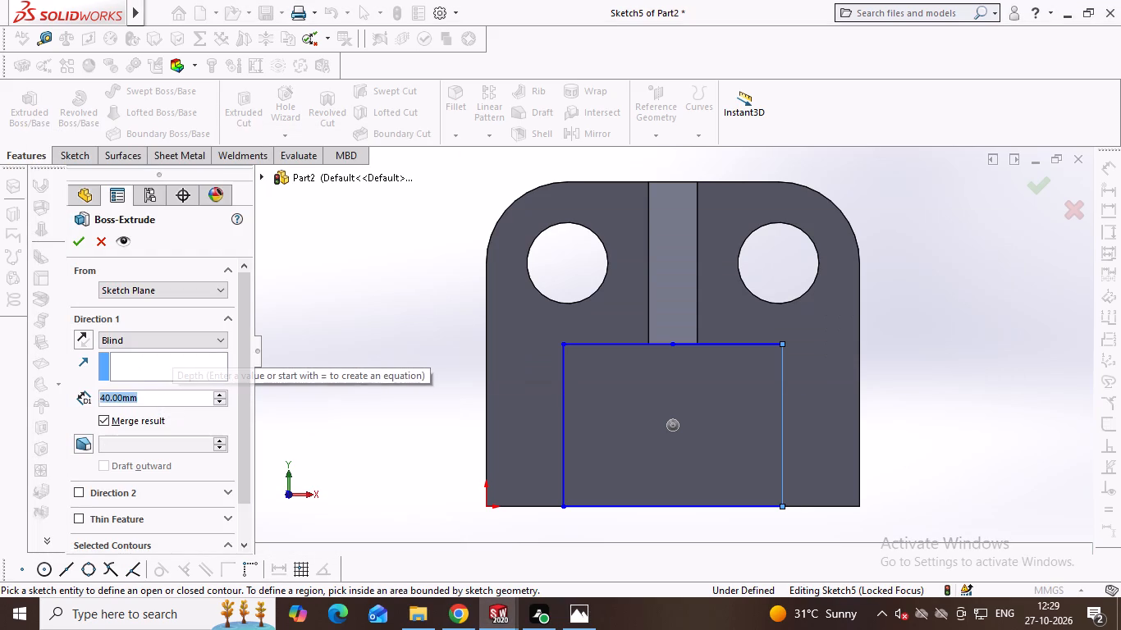
text(88)
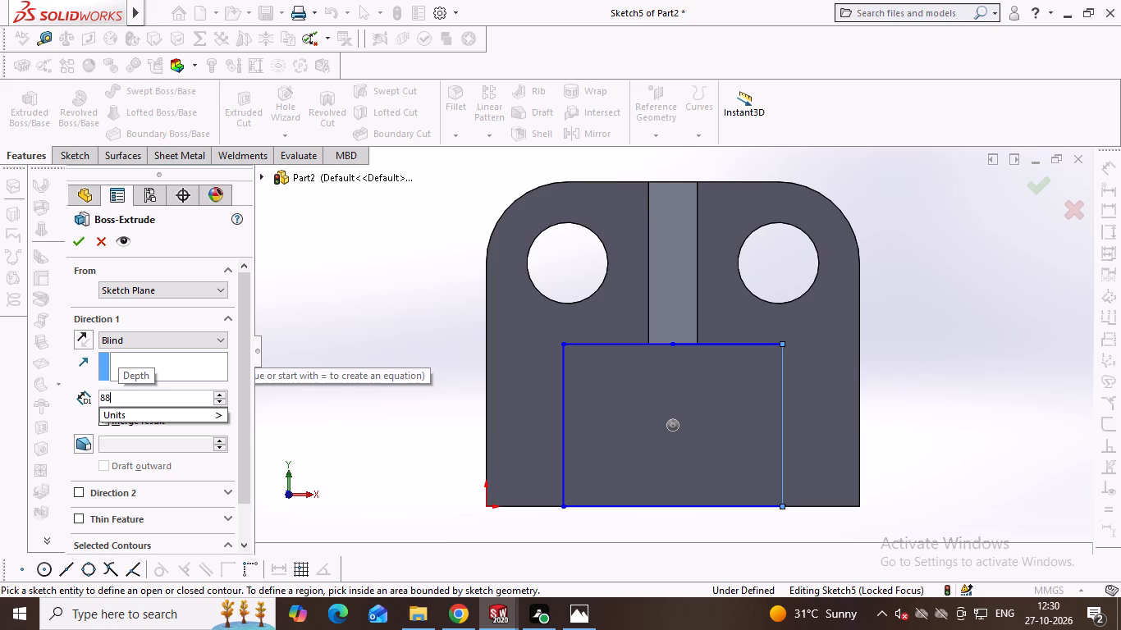
key(Return)
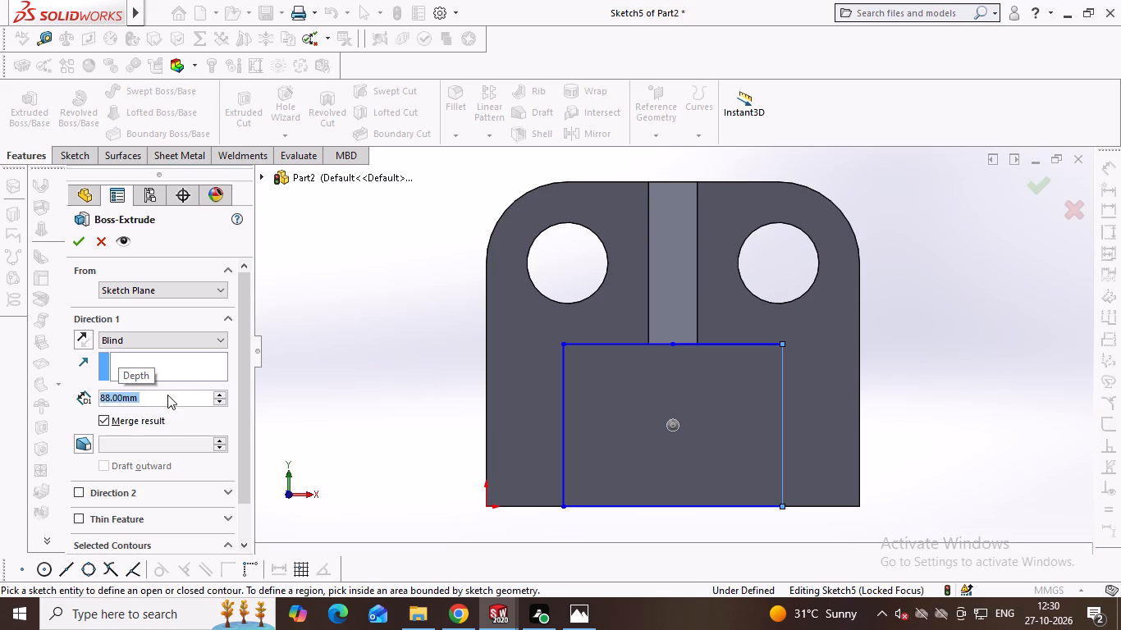
click(597, 409)
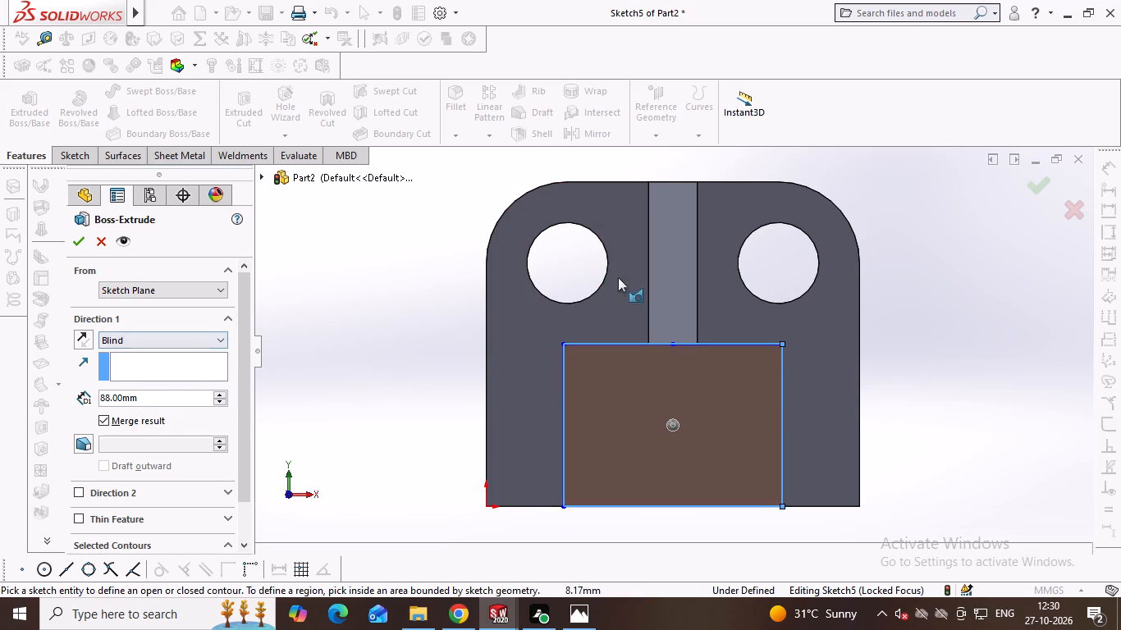
middle_drag(604, 282, 651, 296)
key(Return)
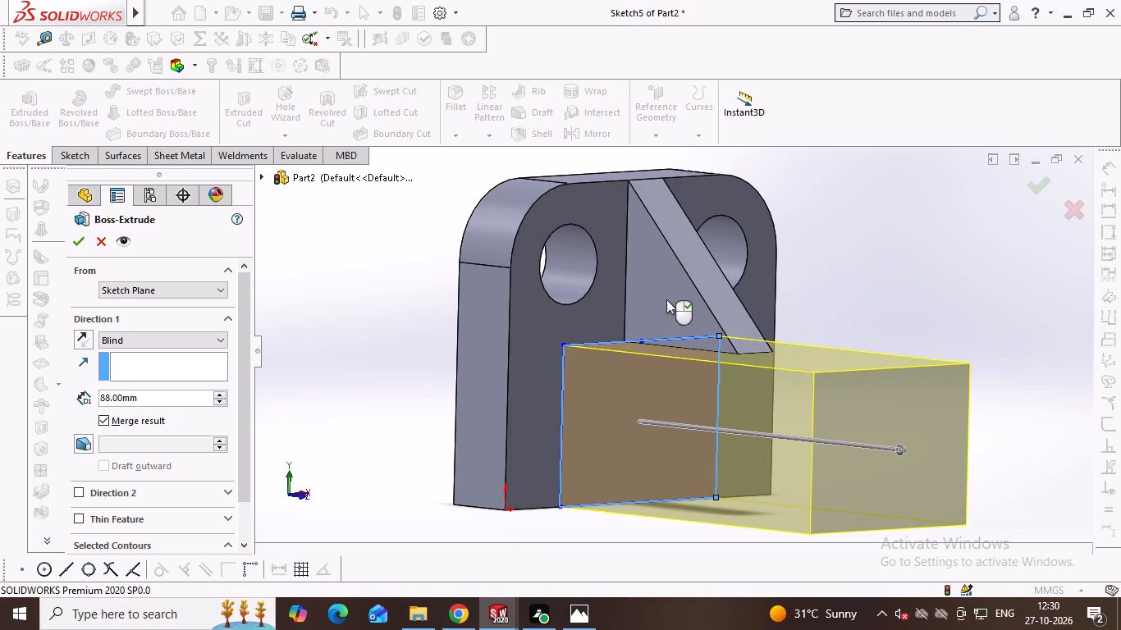
Open a new sketch on the block's long side face, check the reference drawing and view the sketch face-on.
middle_drag(1027, 212, 908, 258)
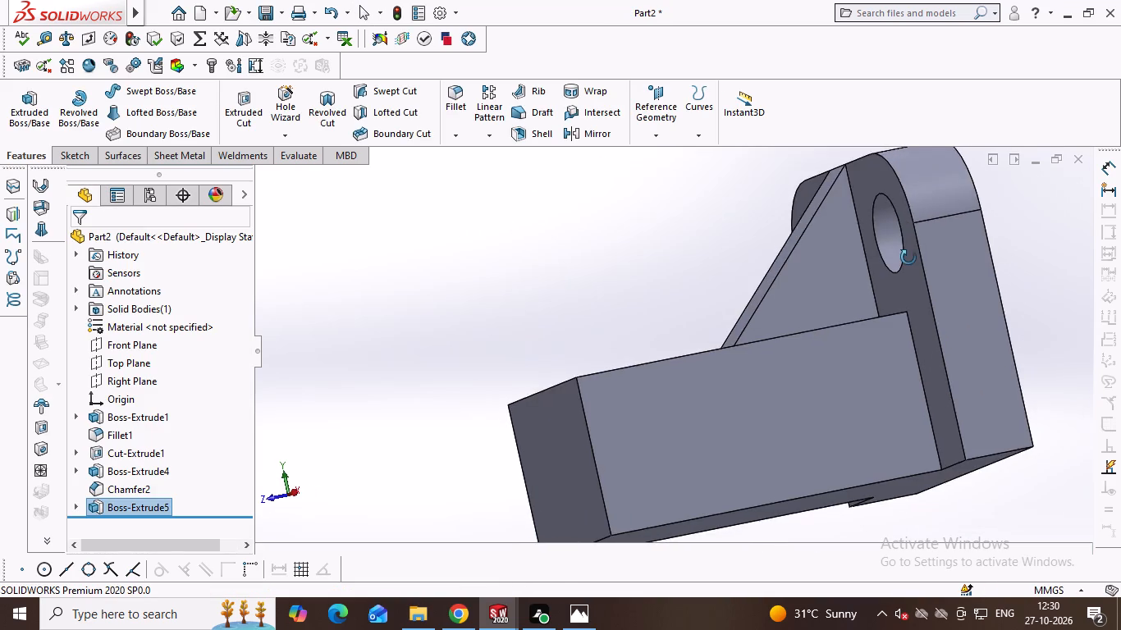
middle_drag(908, 258, 908, 265)
click(672, 411)
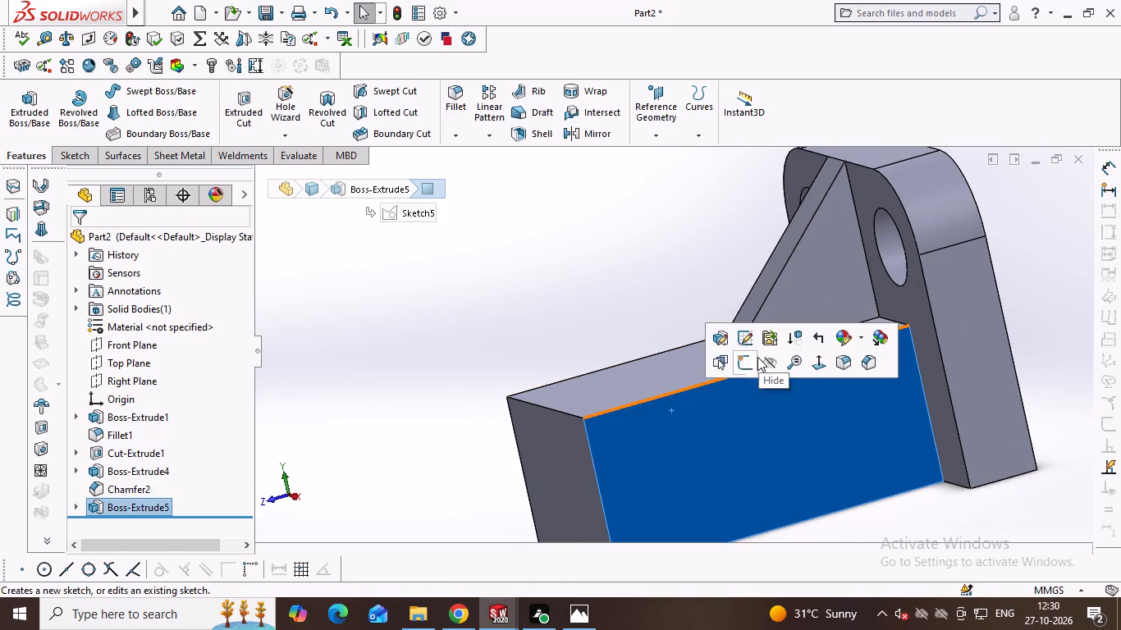
click(747, 363)
key(alt+Tab)
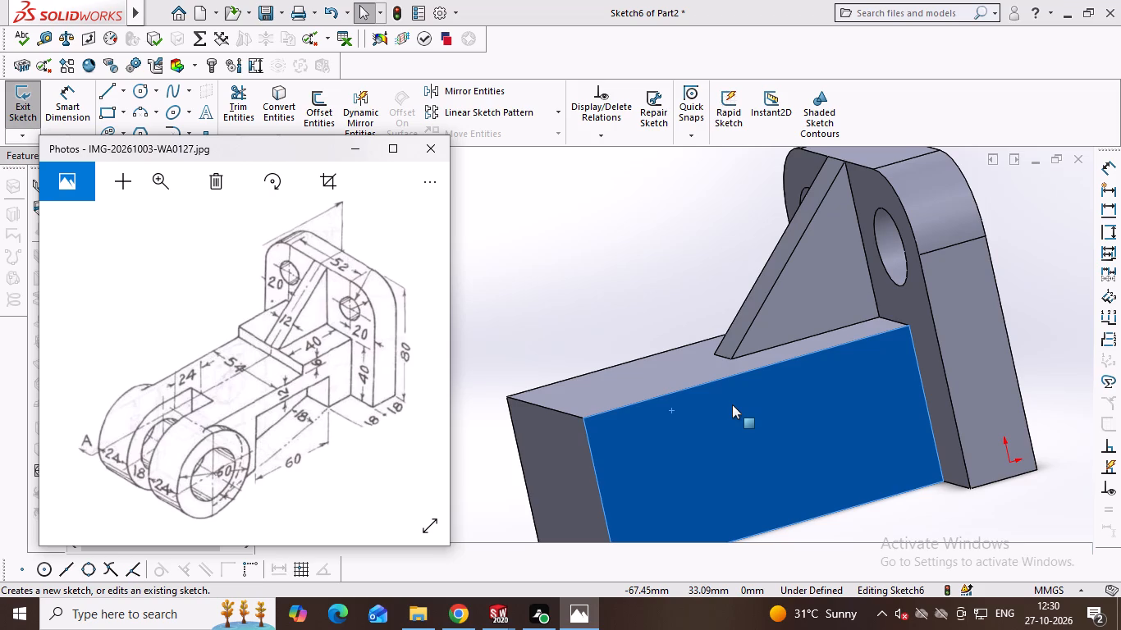
key(alt+Tab)
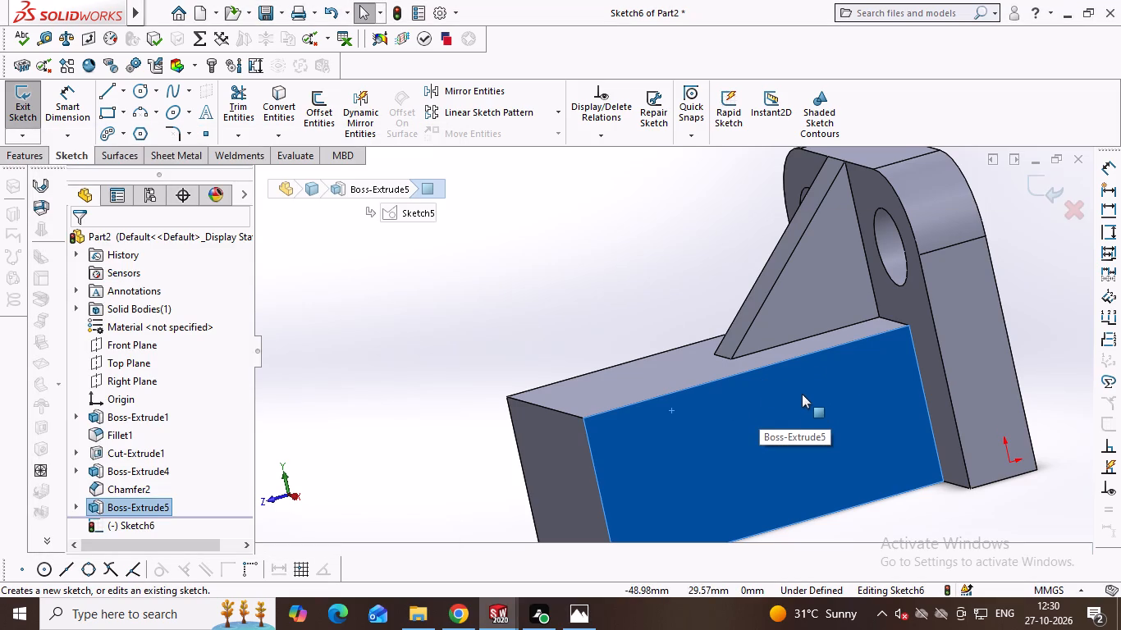
key(ctrl+8)
Draw a closed rectangle 6 mm deep and 48 mm long along the block's top edge, from the rib's foot to the free end.
right_drag(771, 383, 588, 410)
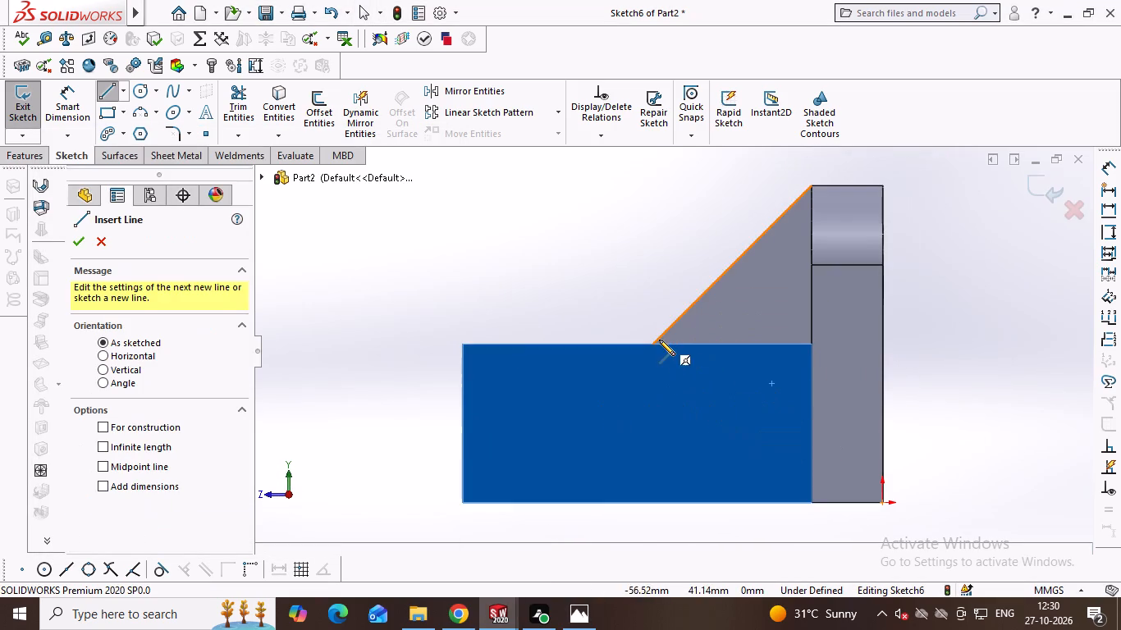
click(654, 345)
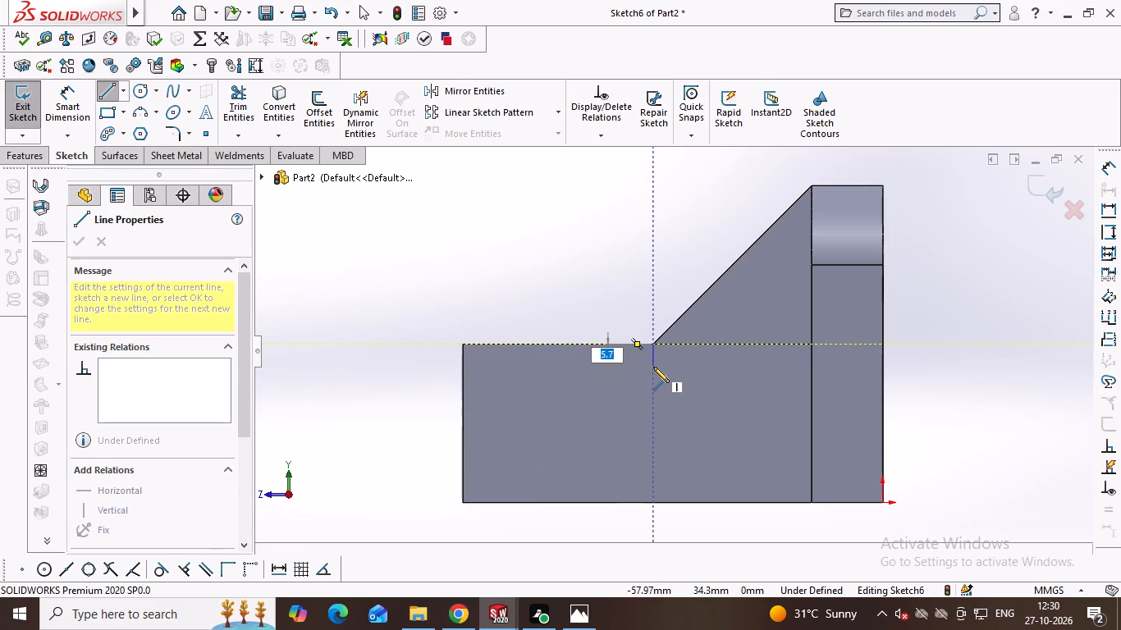
key(6)
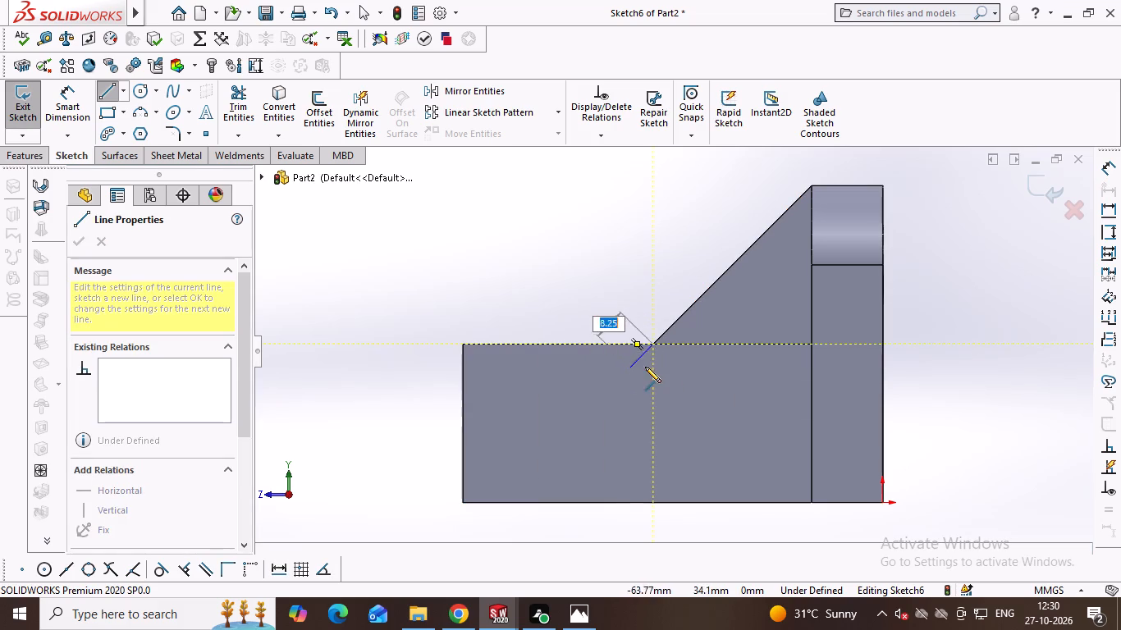
key(6)
key(Return)
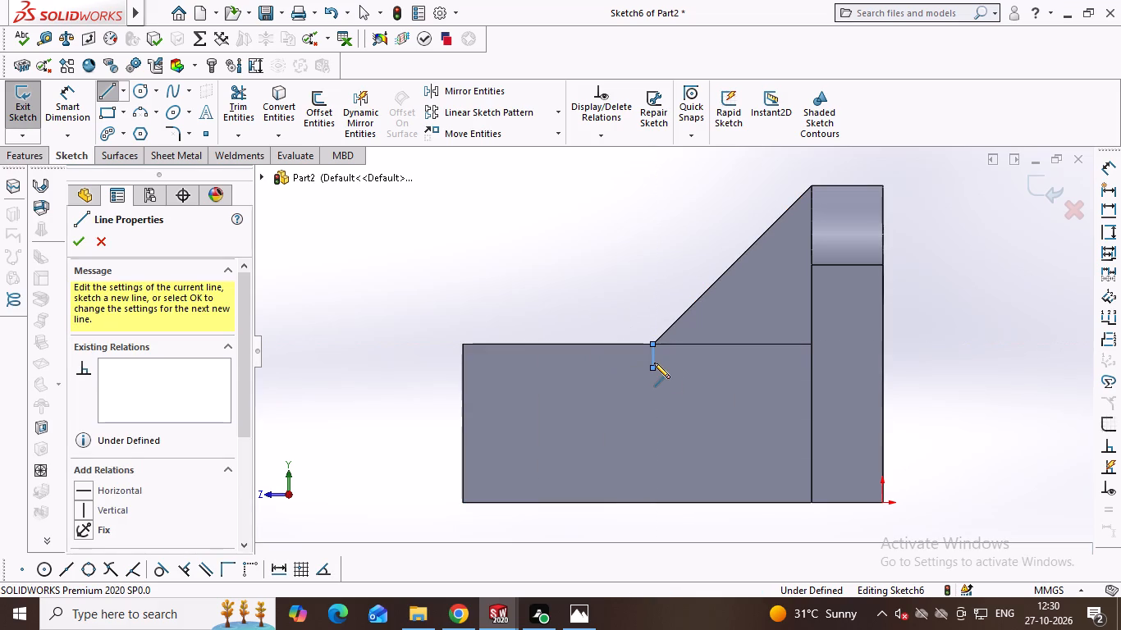
click(462, 368)
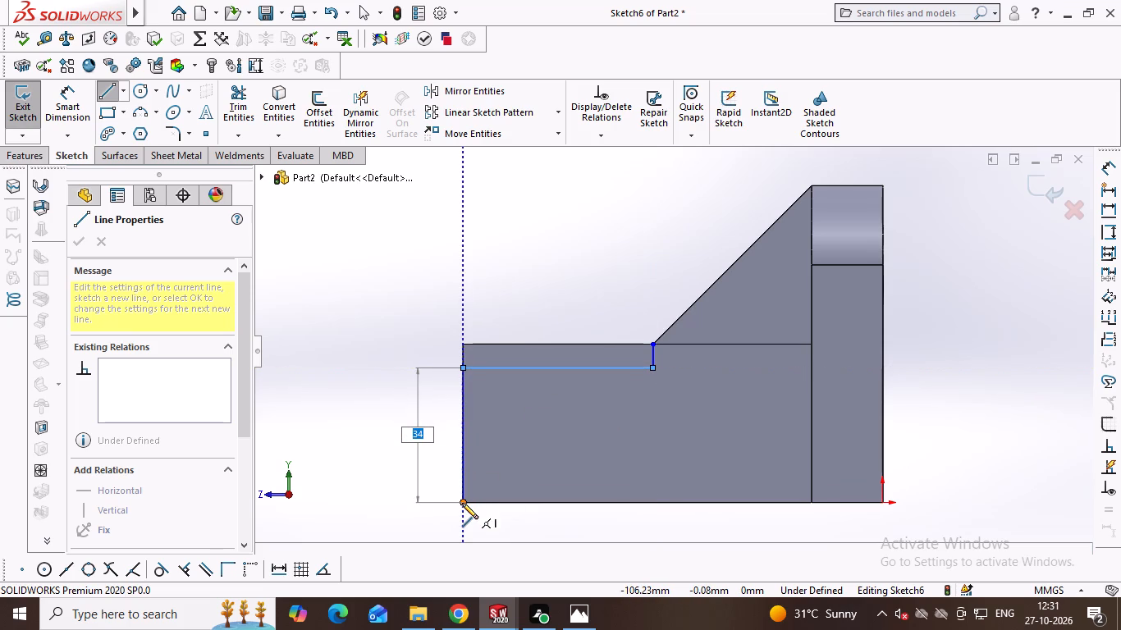
click(463, 343)
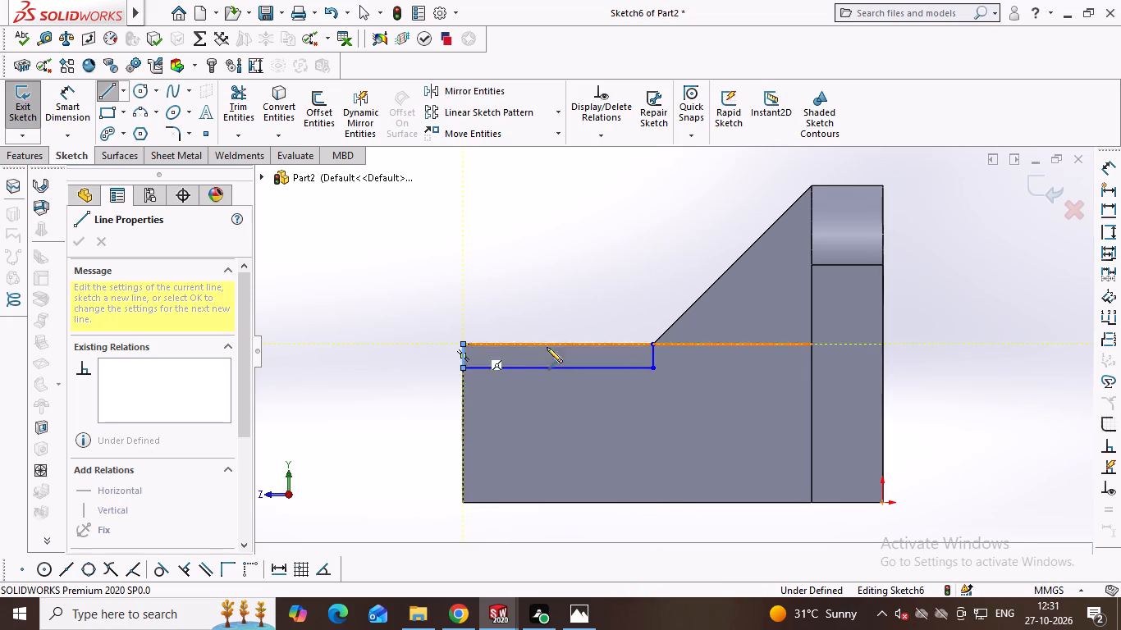
click(650, 345)
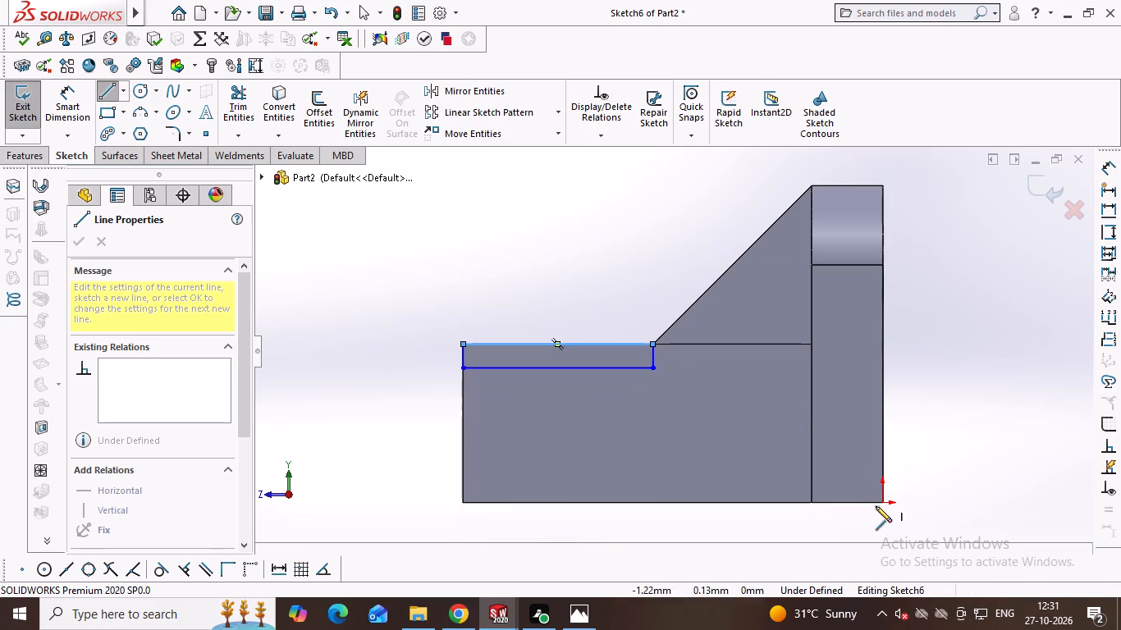
Draw an 18 mm line along the bottom edge from the plate, followed by a closed rectangle 22 mm high and 60 mm long.
click(811, 504)
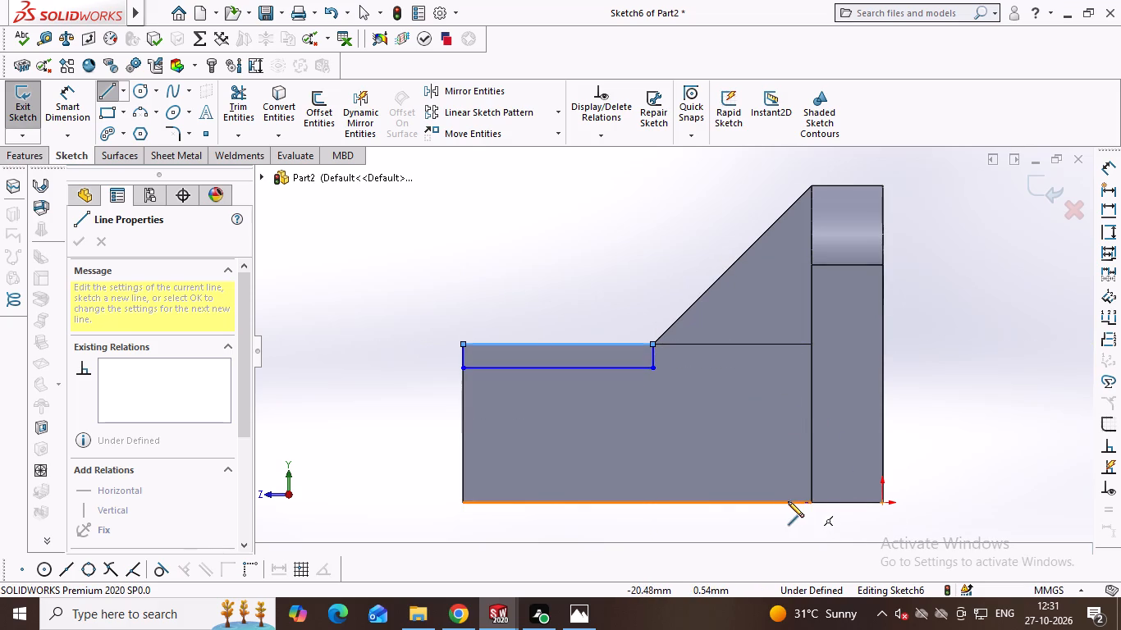
text(18)
key(Return)
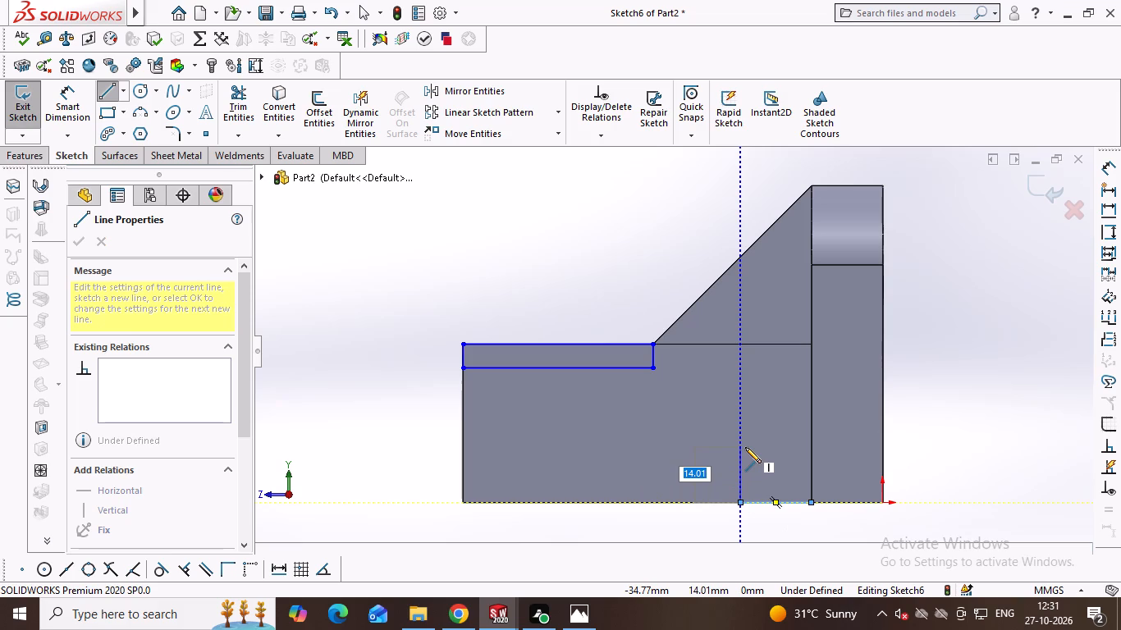
key(5)
key(BackSpace)
text(22)
key(Return)
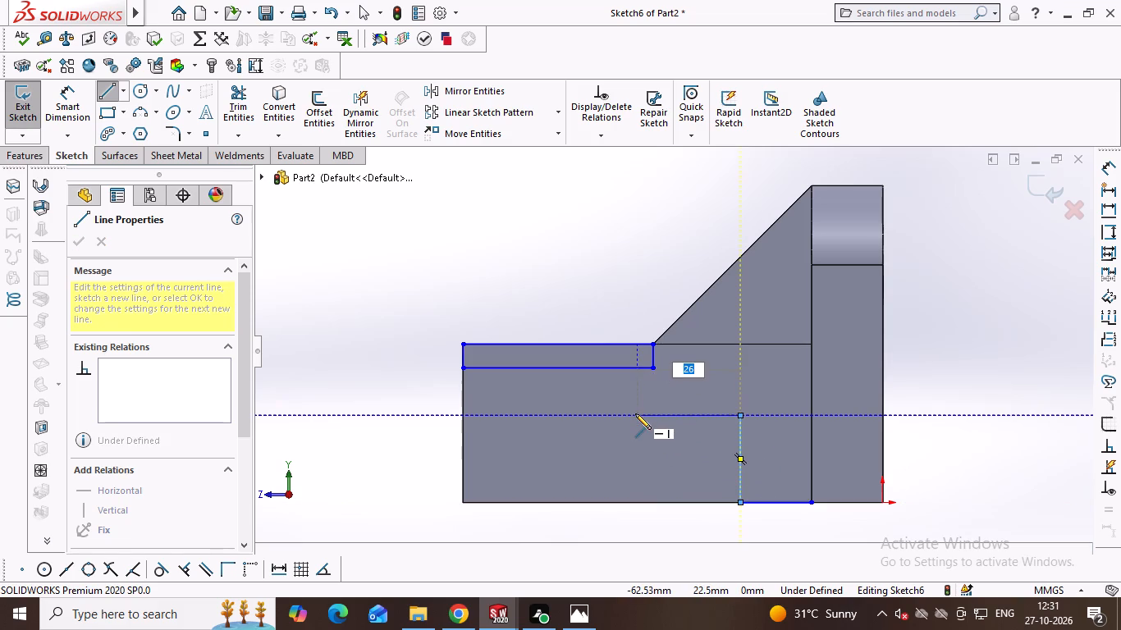
text(60)
key(Return)
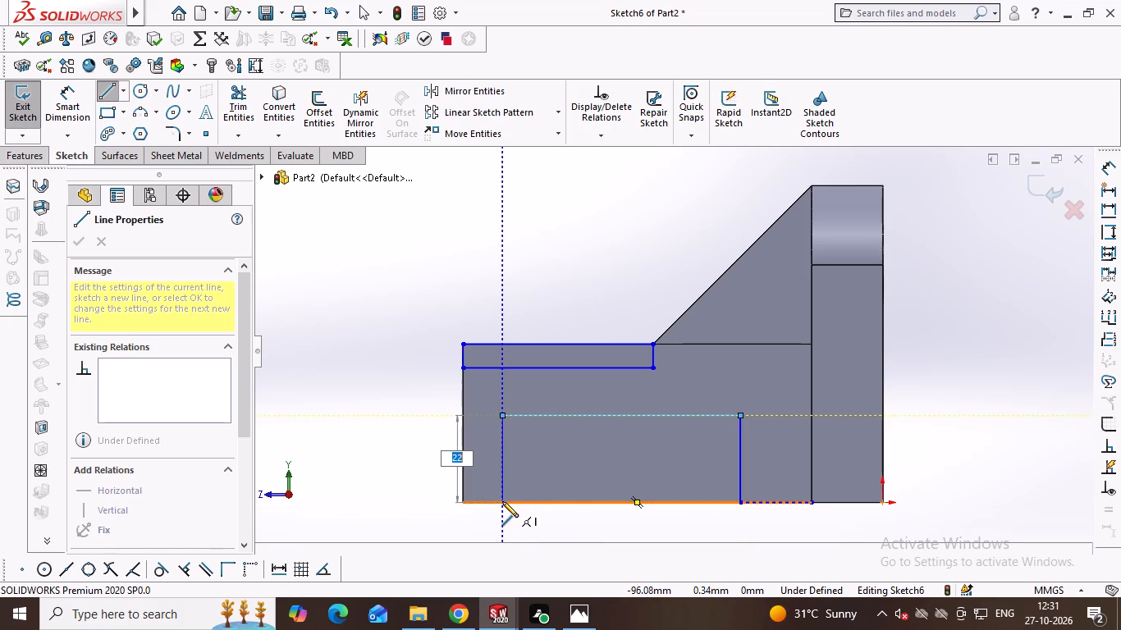
click(502, 501)
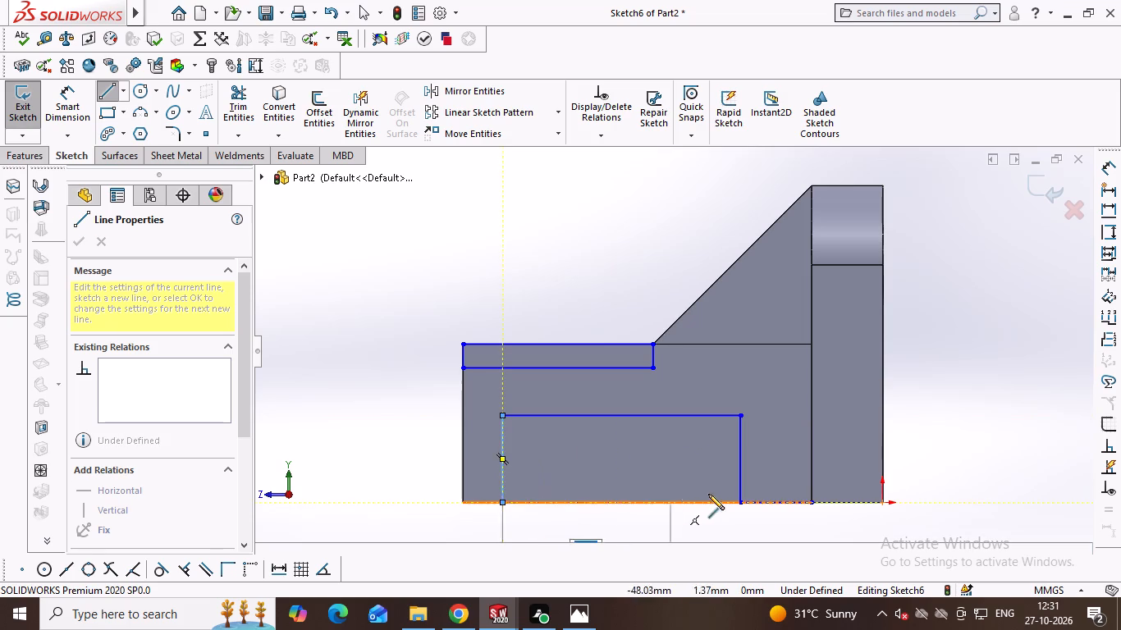
click(743, 503)
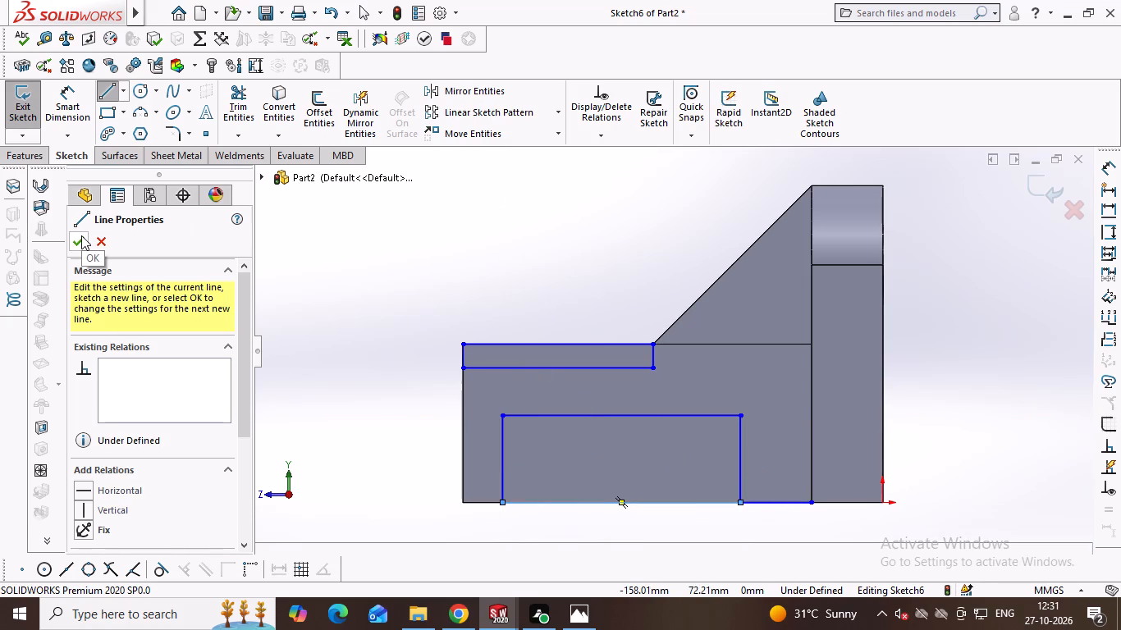
click(81, 235)
middle_click(81, 235)
click(81, 235)
Cut the 60 mm by 22 mm lower rectangle 18 mm deep into the block's side.
click(19, 157)
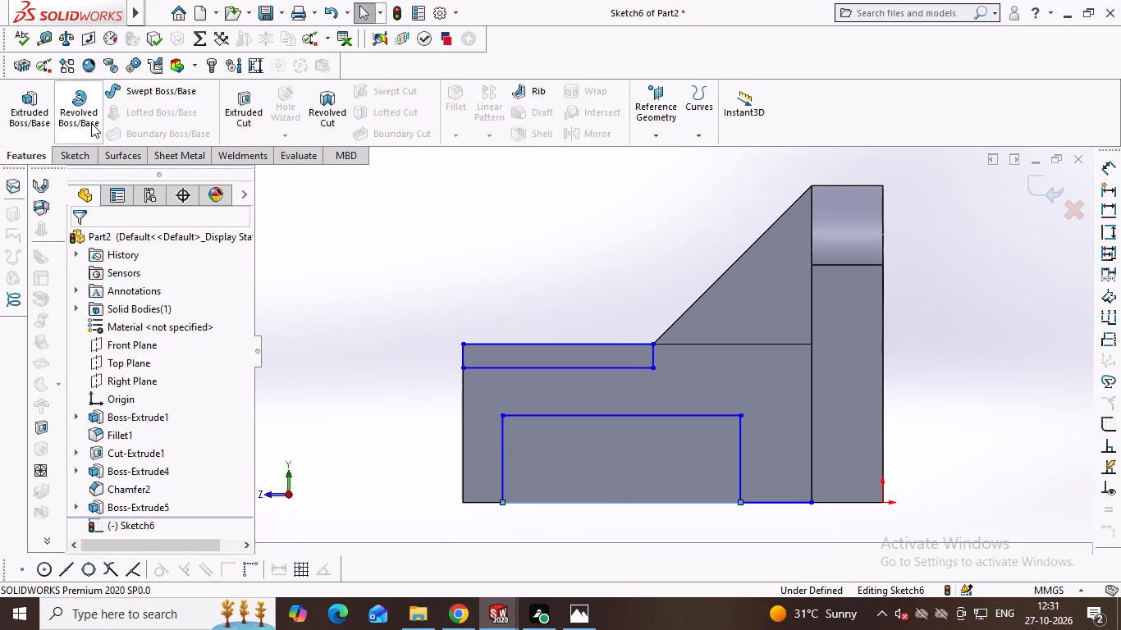
click(246, 108)
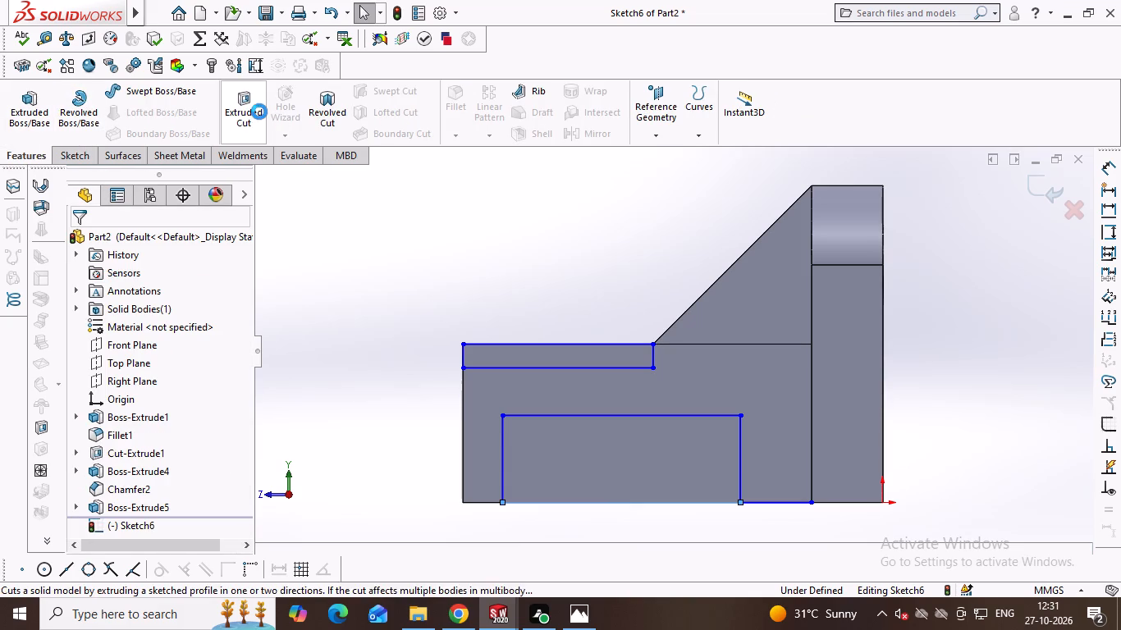
click(585, 452)
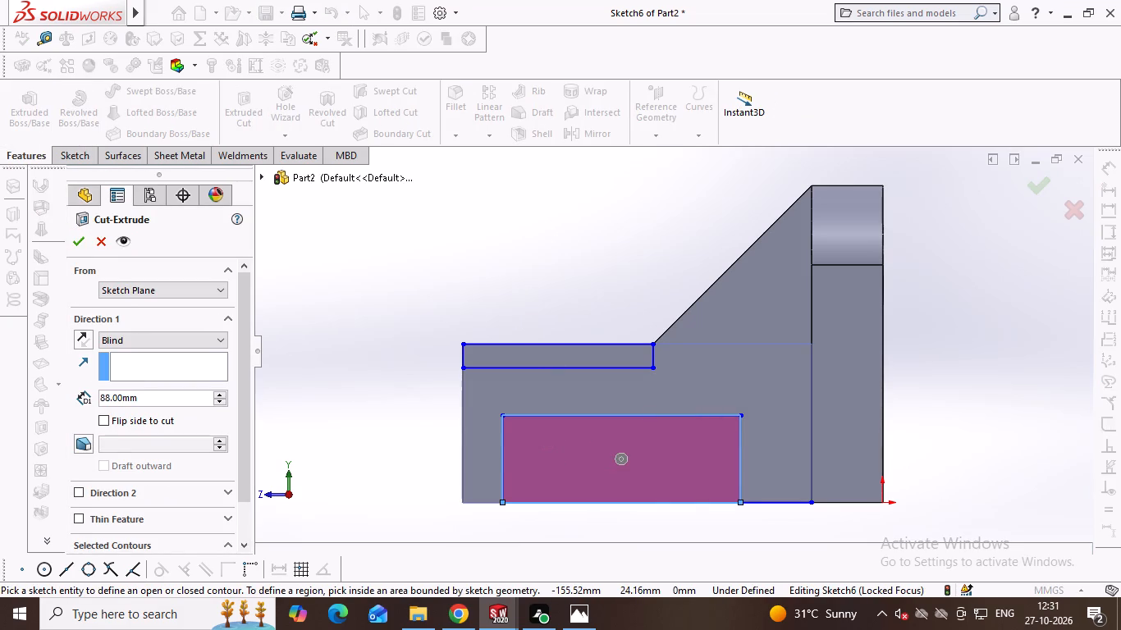
double_click(169, 405)
text(18)
key(Return)
key(Return)
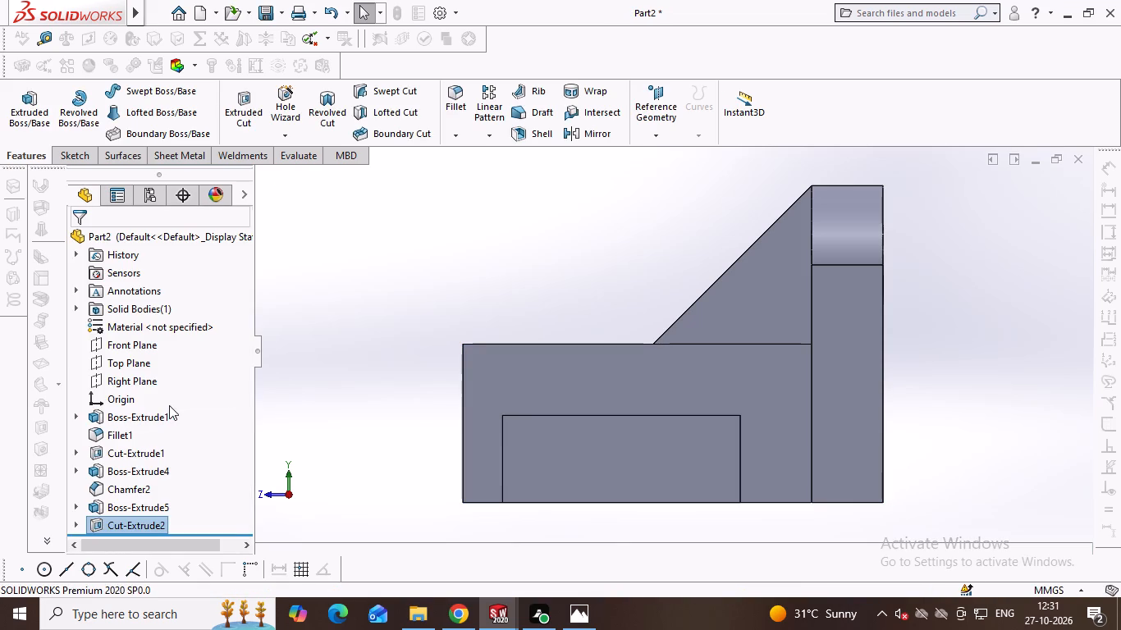
Open another sketch on the block's side face above the recess and view it face-on.
middle_drag(481, 231, 506, 259)
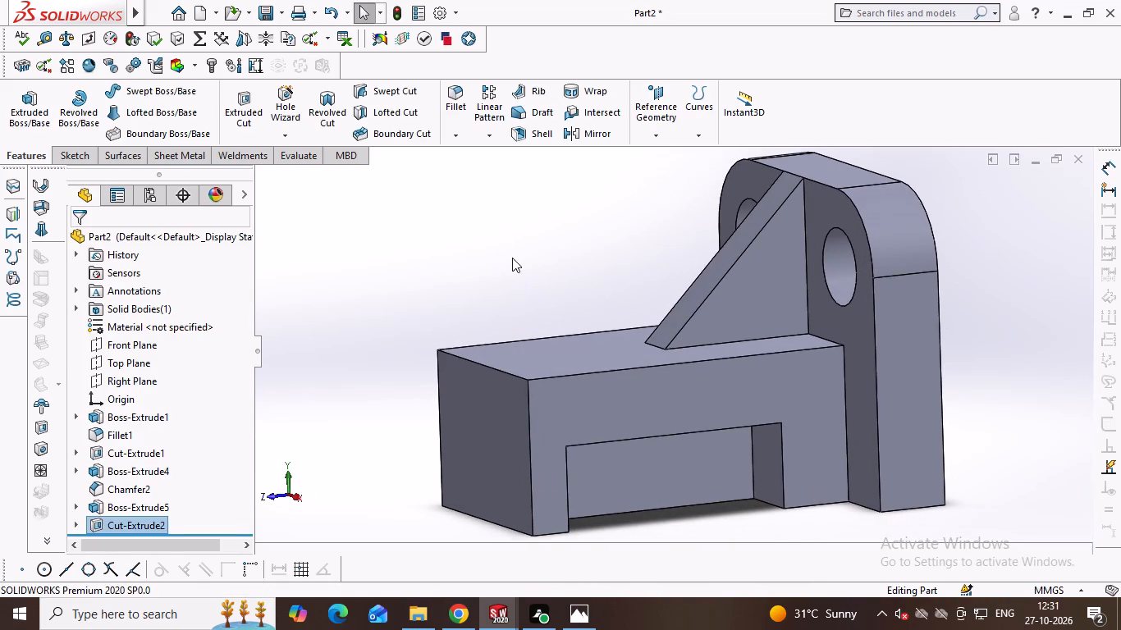
middle_drag(537, 266, 501, 218)
middle_drag(518, 249, 528, 290)
click(657, 378)
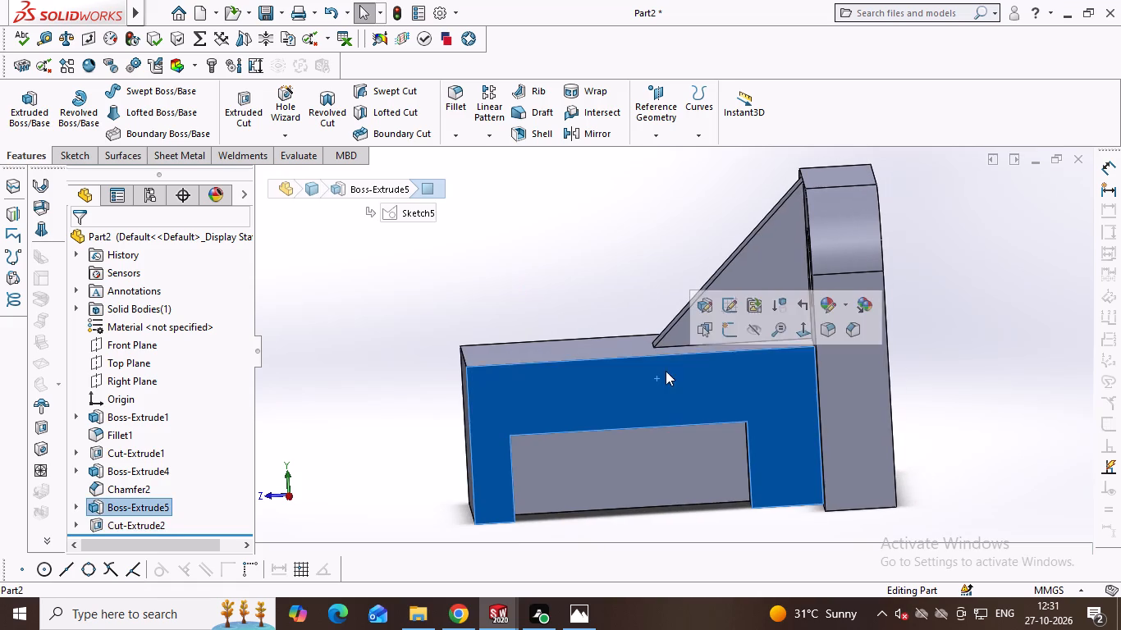
click(721, 331)
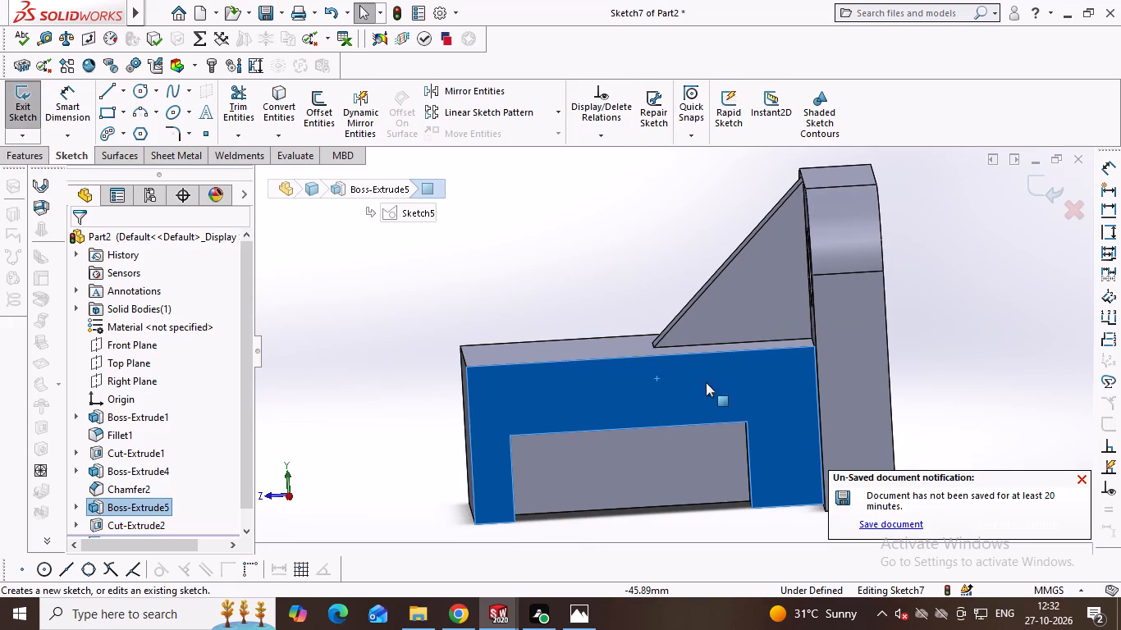
key(ctrl+8)
Draw a closed rectangle 6 mm deep and 48 mm long along the block's top edge, from the rib's foot to the free end.
right_drag(709, 343, 565, 342)
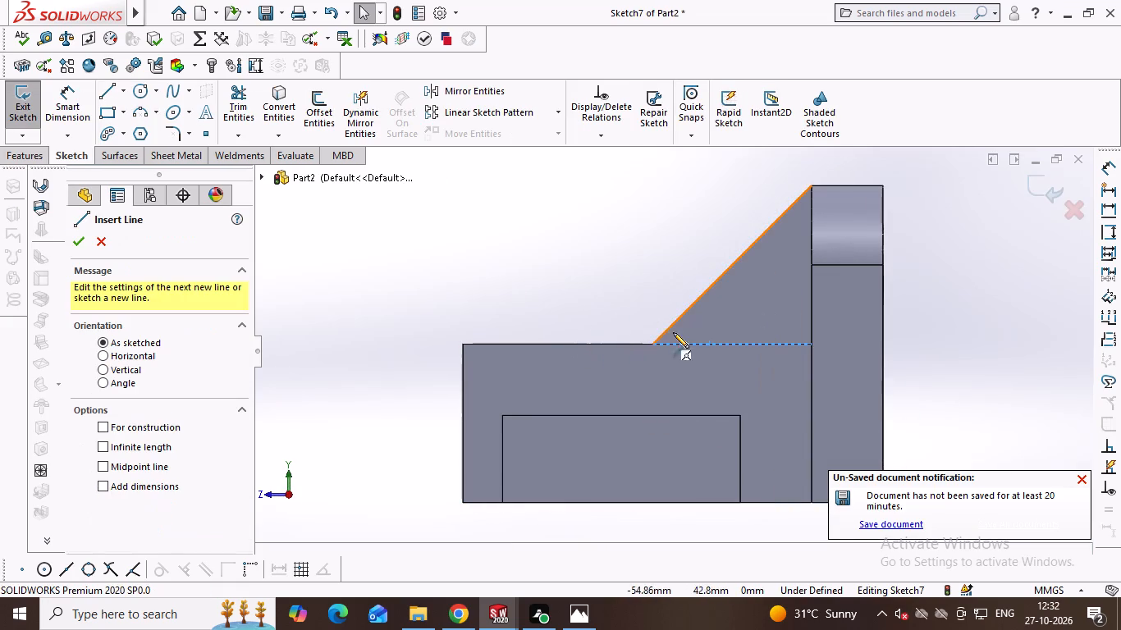
click(652, 343)
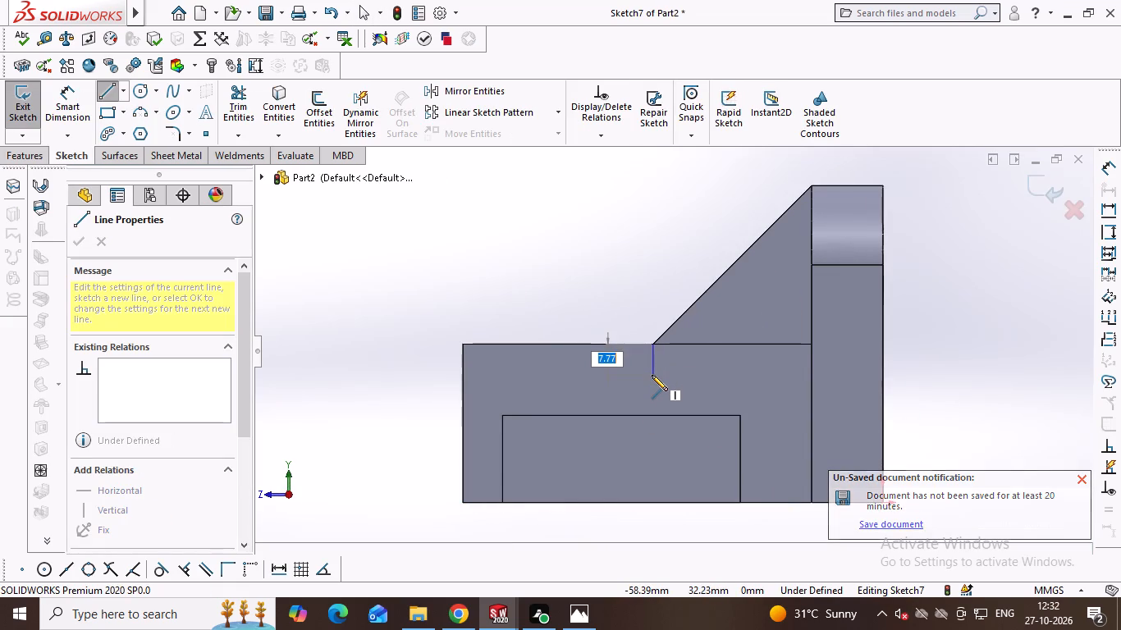
key(6)
key(Return)
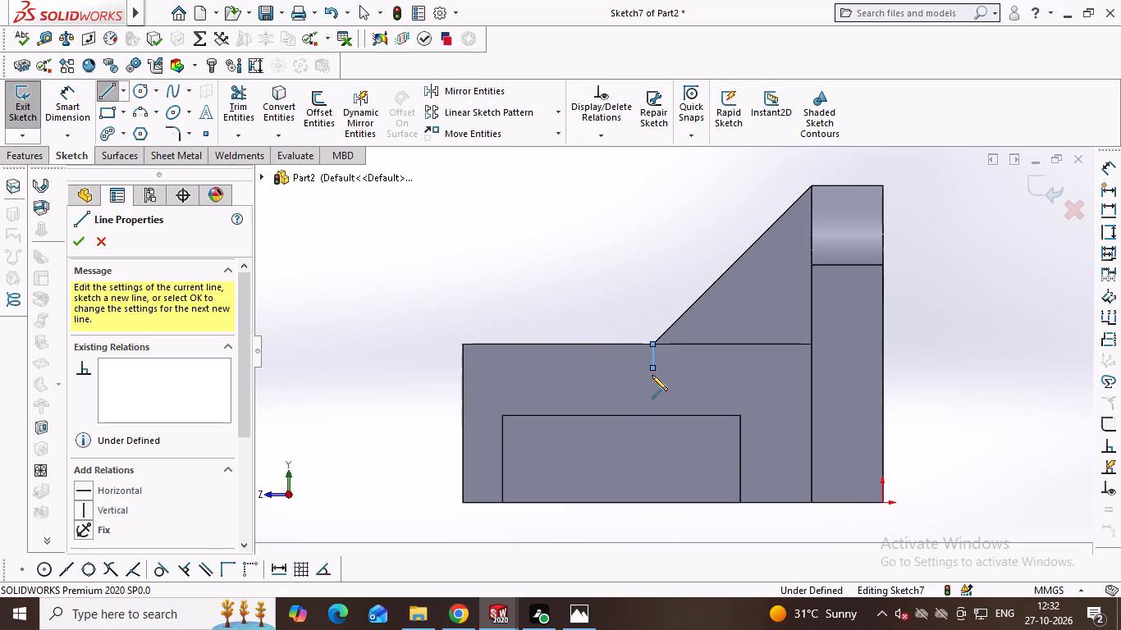
click(464, 367)
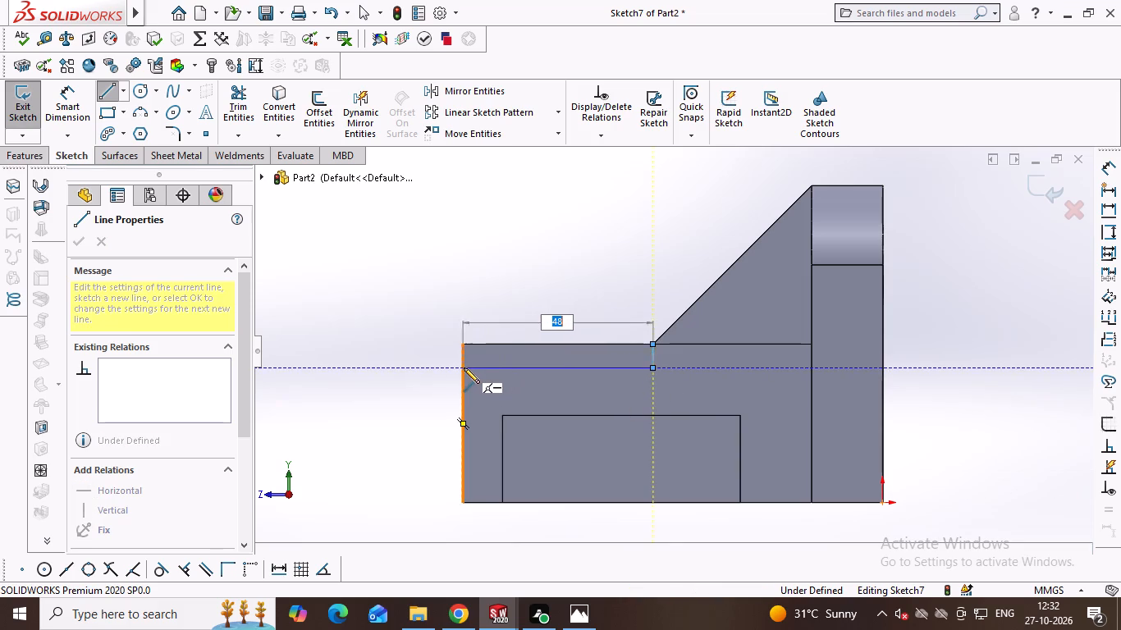
click(463, 345)
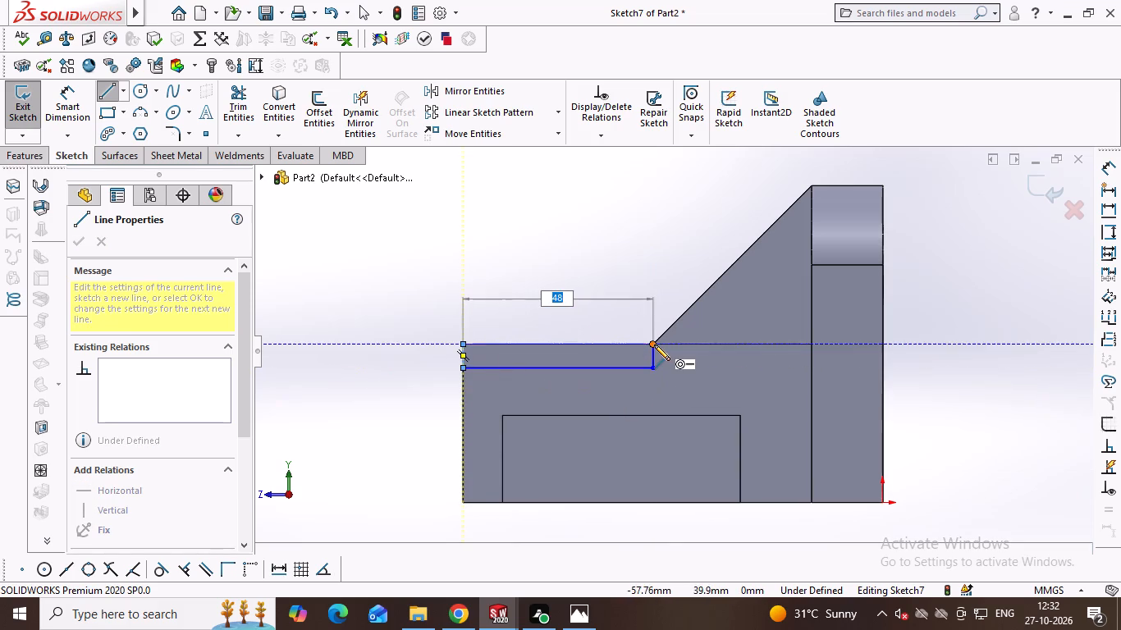
click(654, 345)
Cut the 48 mm by 6 mm top rectangle Through All across the block's width.
click(42, 151)
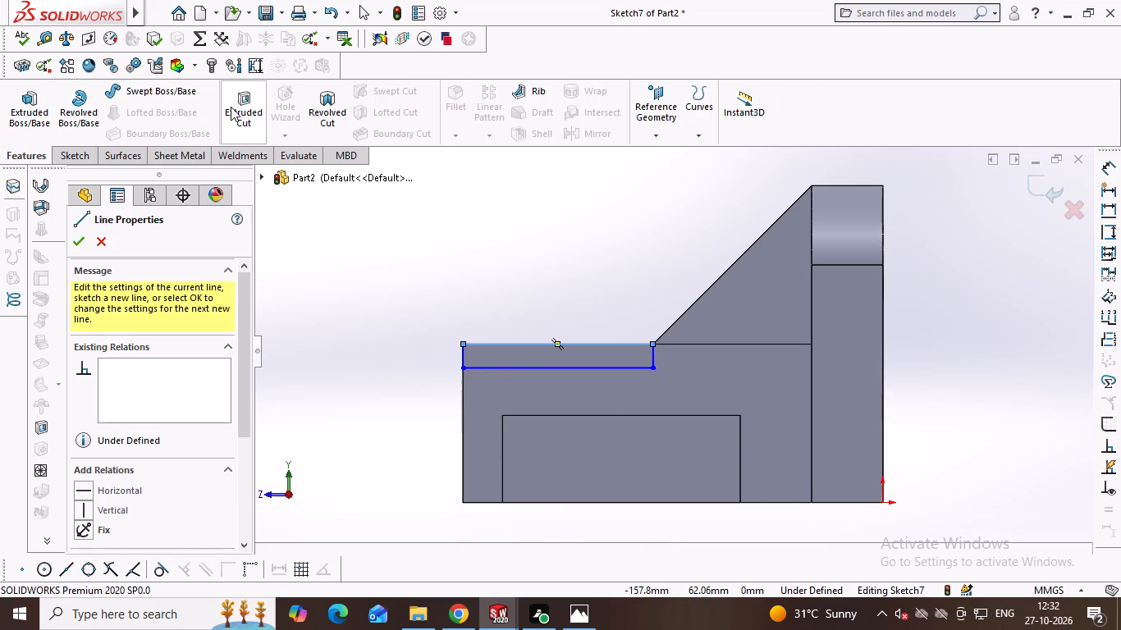
click(231, 107)
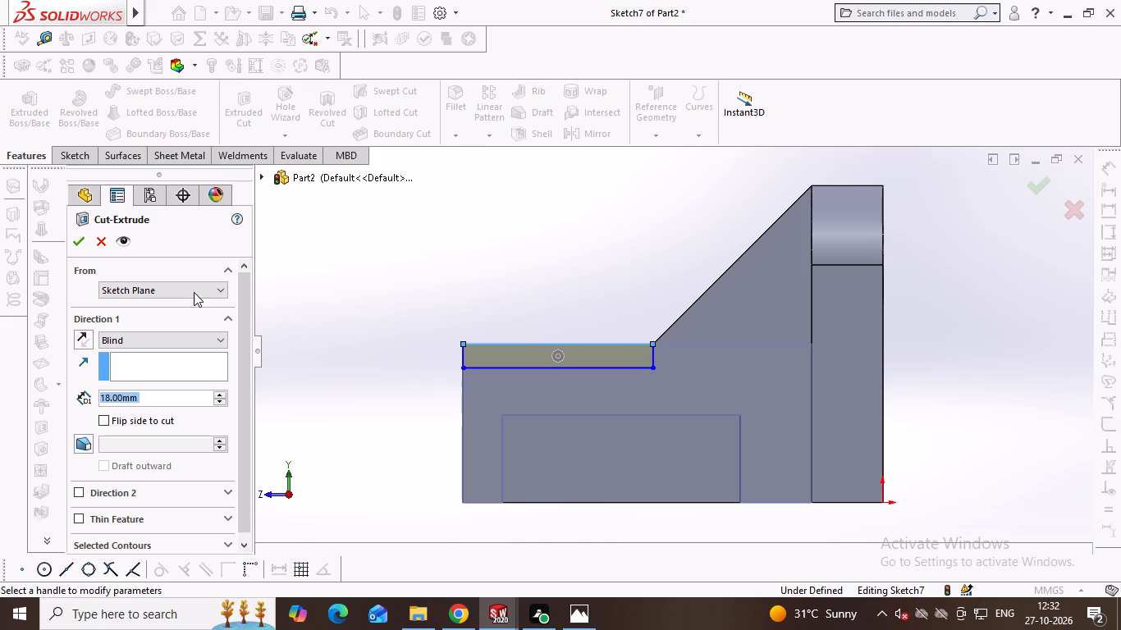
click(183, 338)
click(167, 365)
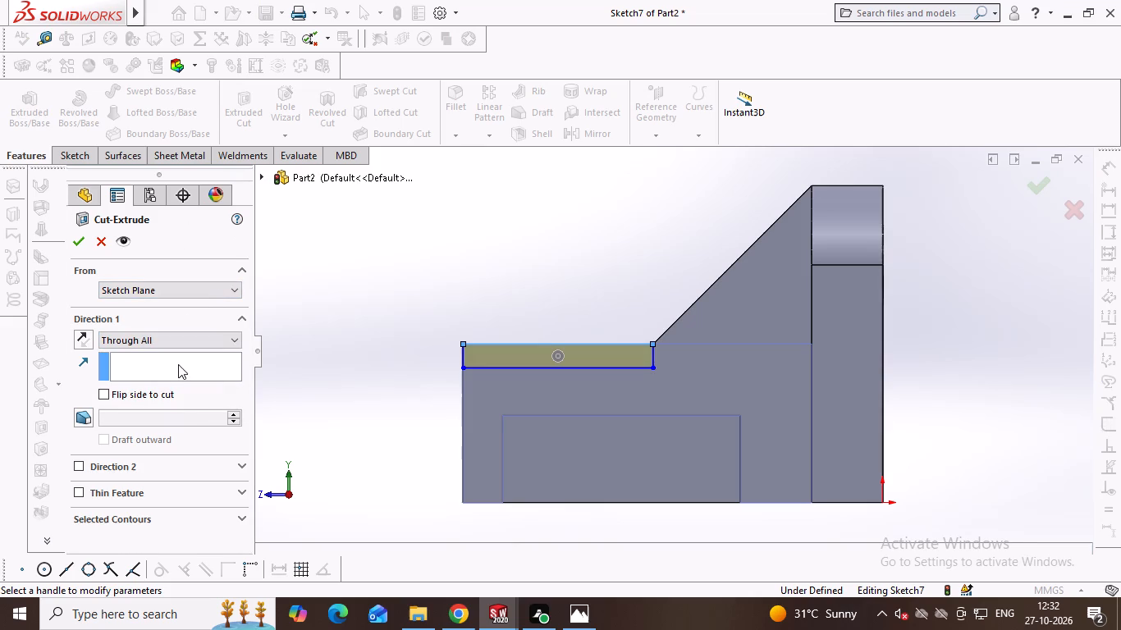
key(Return)
Open a sketch on the block's opposite side face and view it face-on.
middle_drag(511, 244, 589, 257)
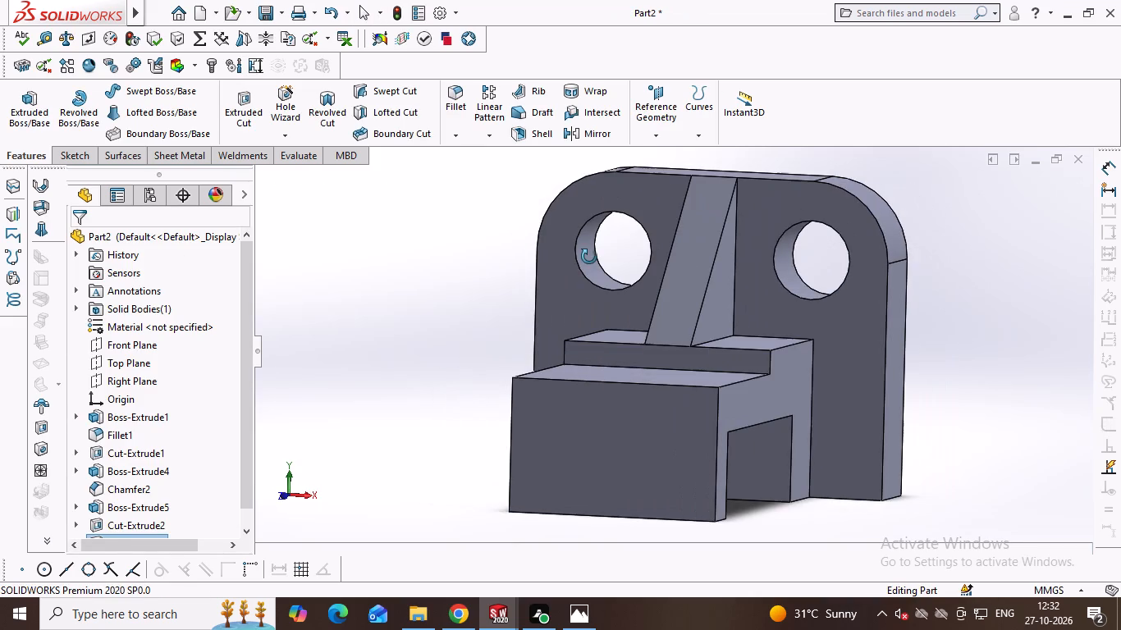
middle_drag(589, 257, 594, 257)
middle_drag(679, 233, 808, 258)
click(658, 424)
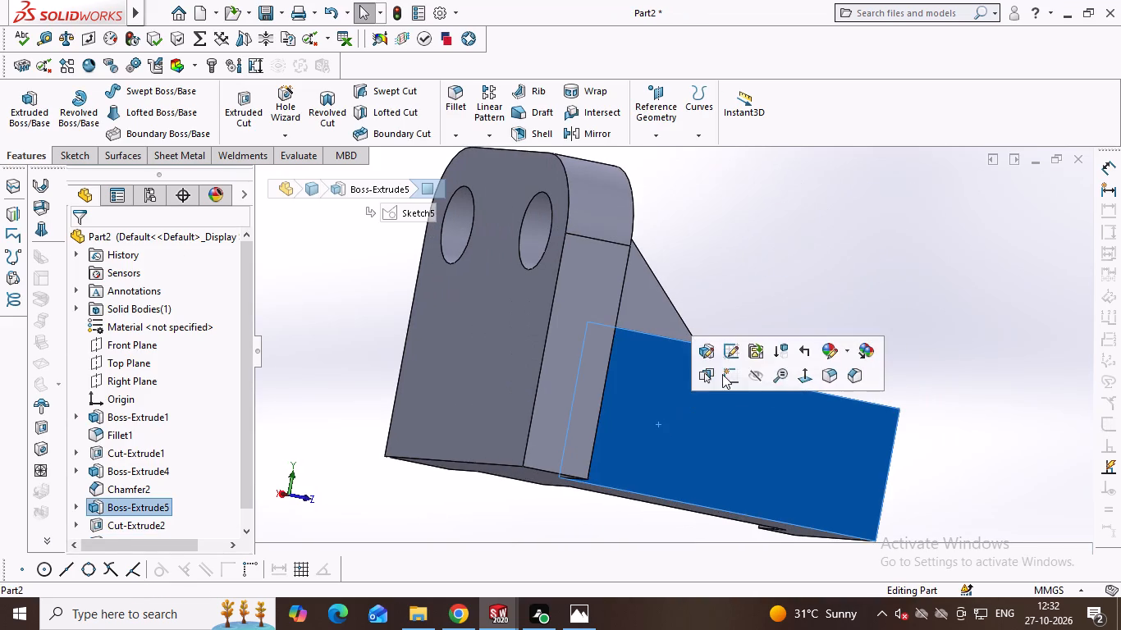
click(729, 371)
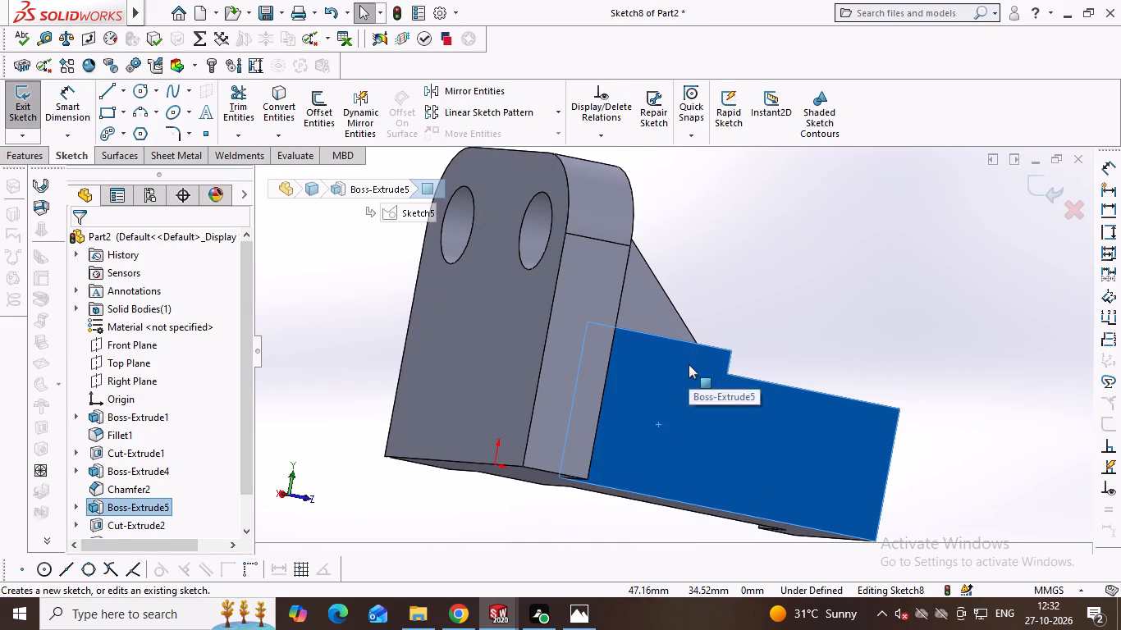
key(ctrl+8)
Draw an 18 mm line along the bottom edge from the plate, followed by a closed rectangle 22 mm high and 60 mm long.
right_drag(818, 294, 635, 325)
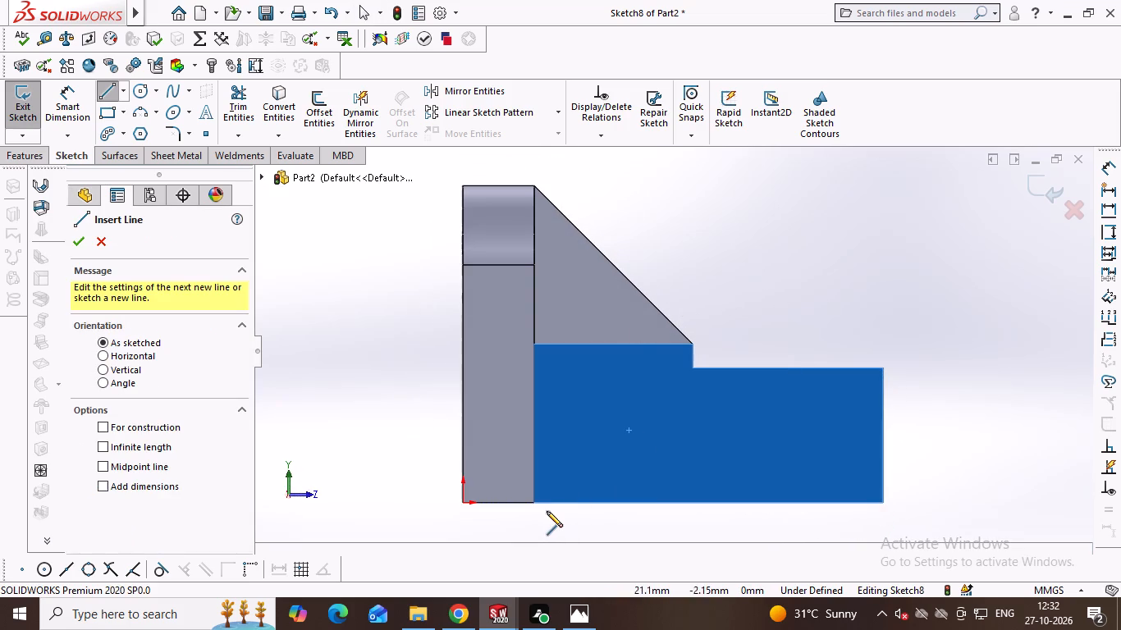
click(536, 503)
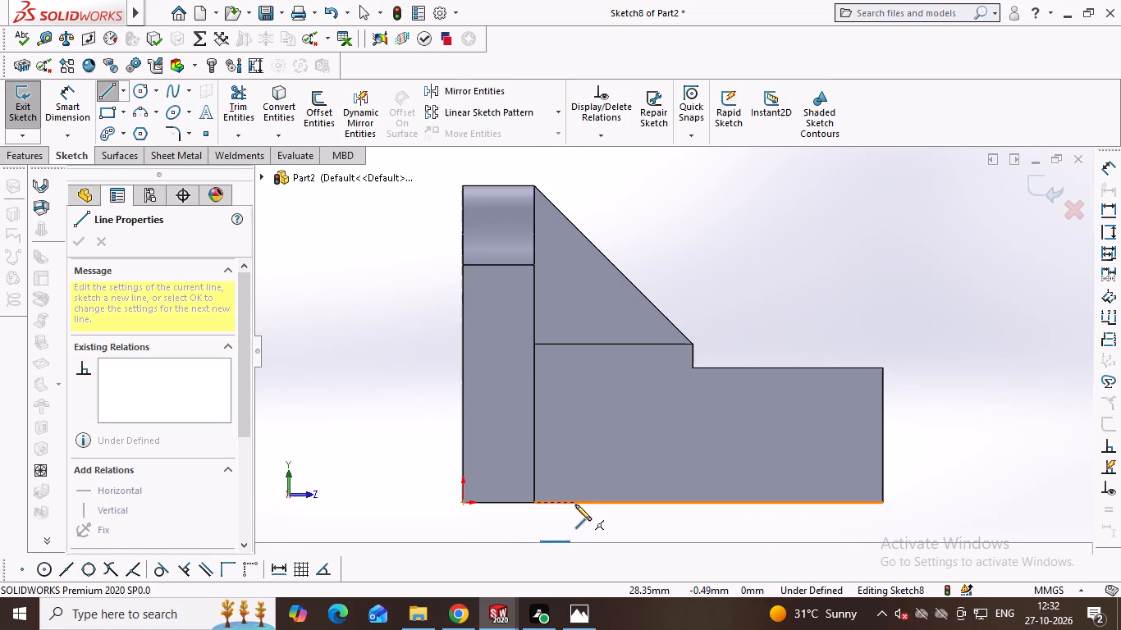
text(18)
key(Return)
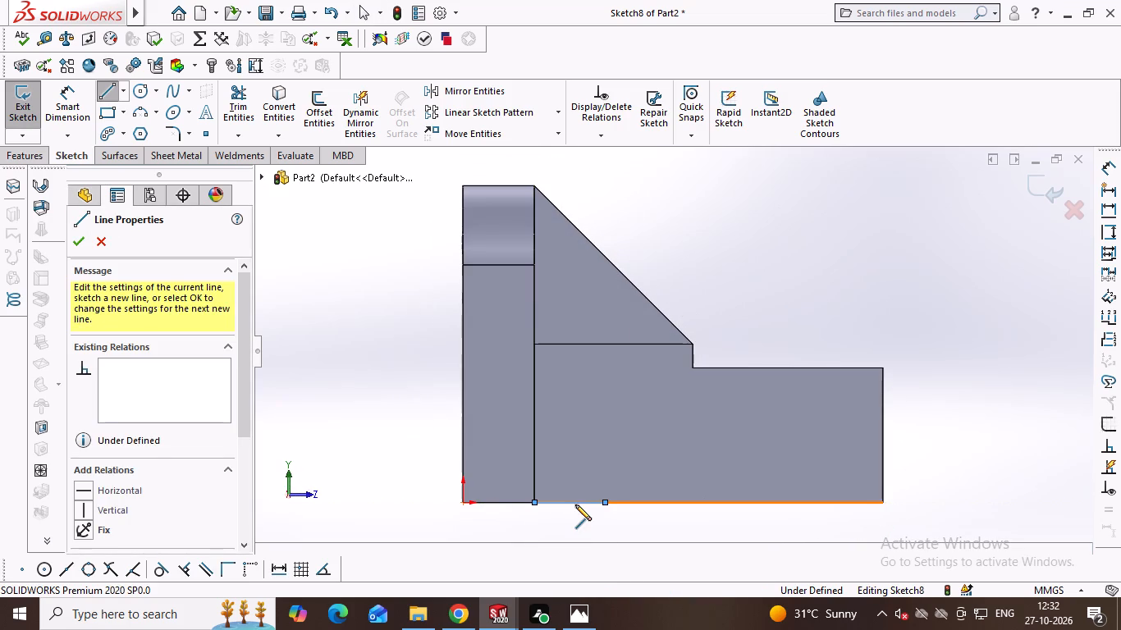
text(22)
key(Return)
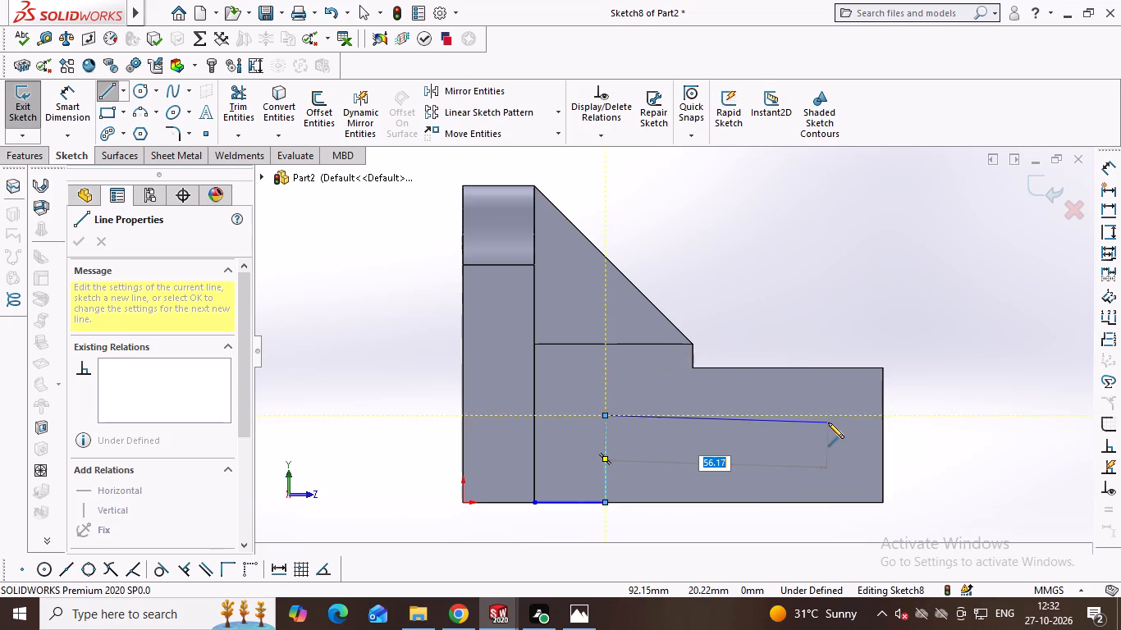
text(60)
key(Return)
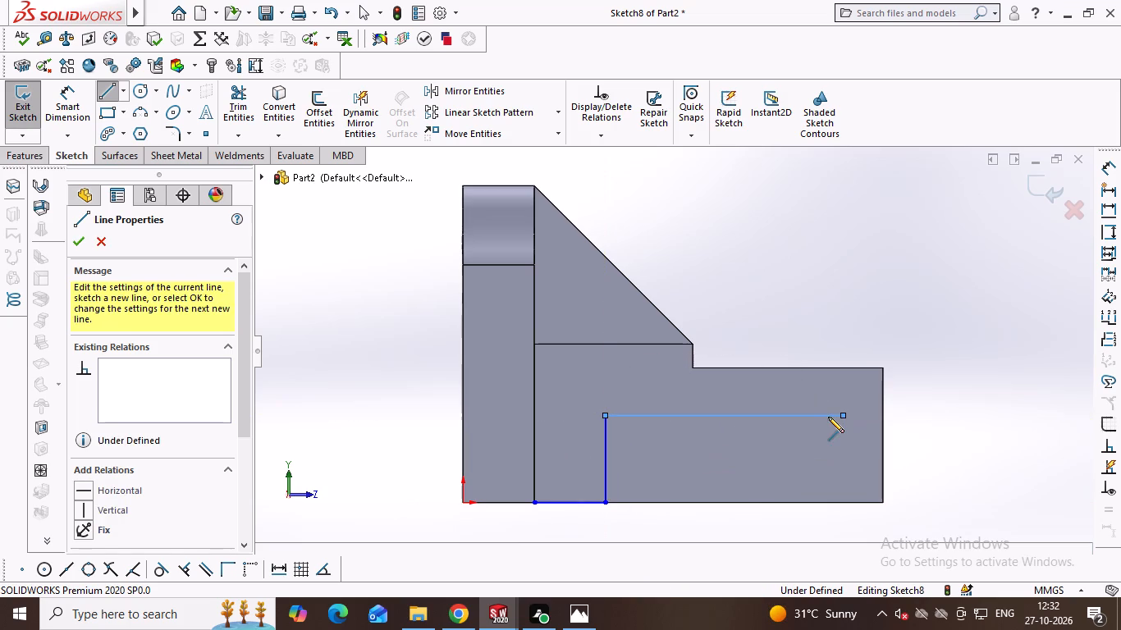
click(843, 502)
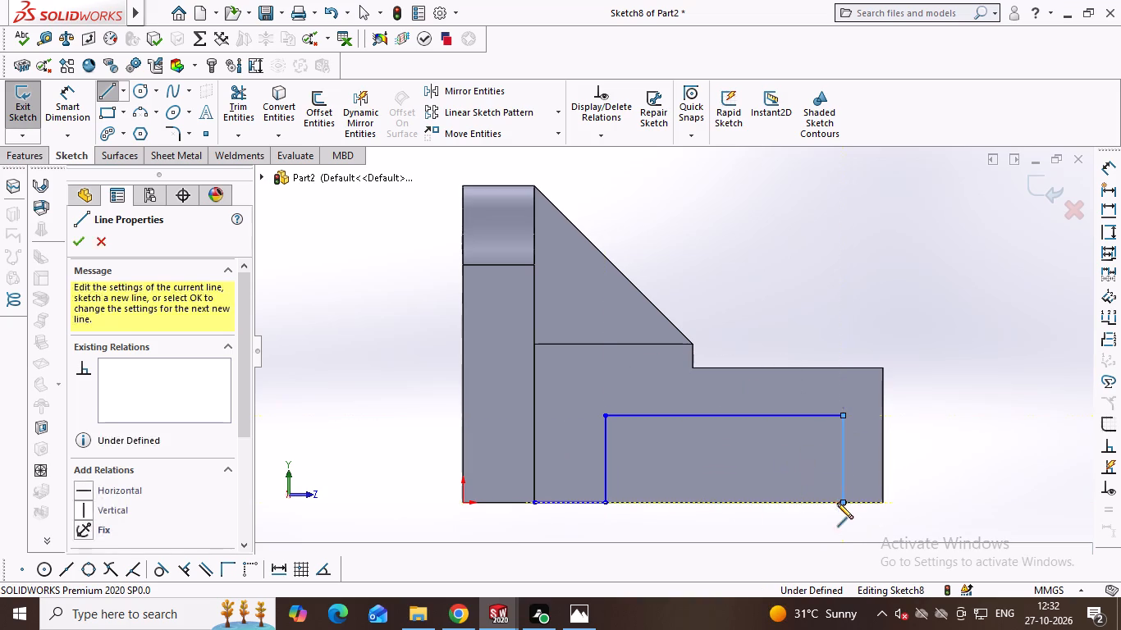
click(606, 503)
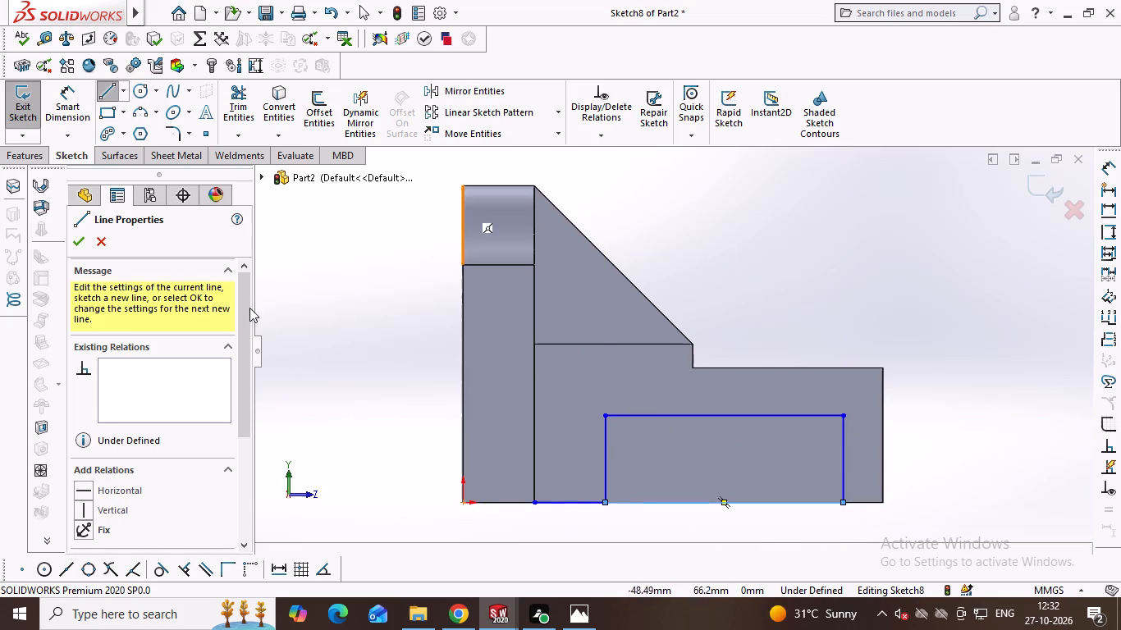
Cut the 60 mm by 22 mm rectangular region 18 mm deep into this side of the block.
double_click(15, 156)
click(245, 89)
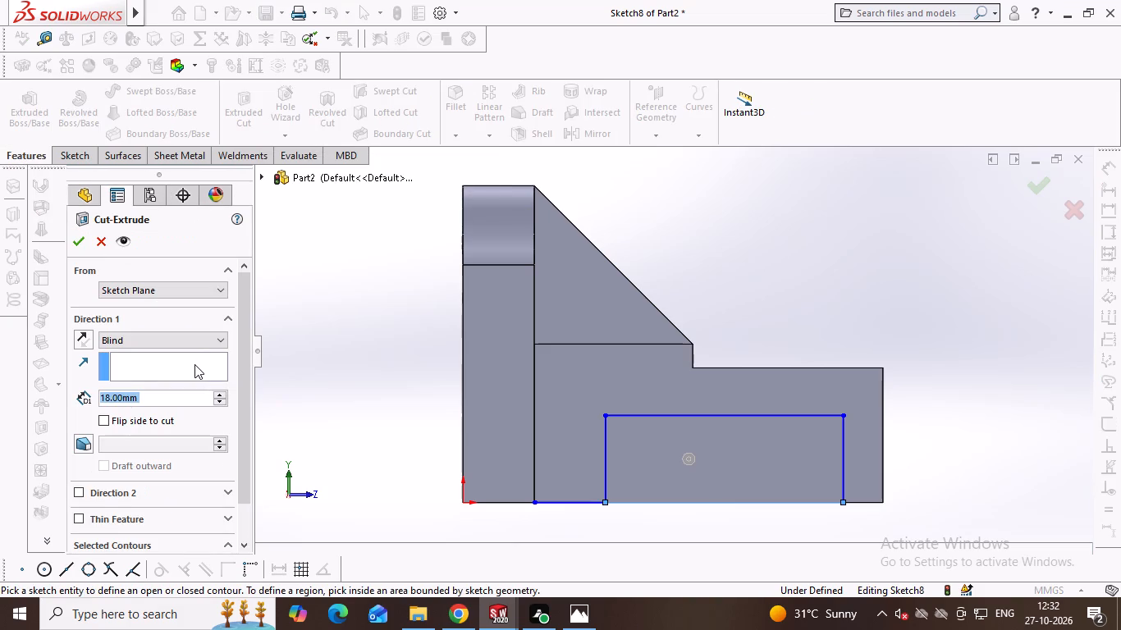
click(744, 448)
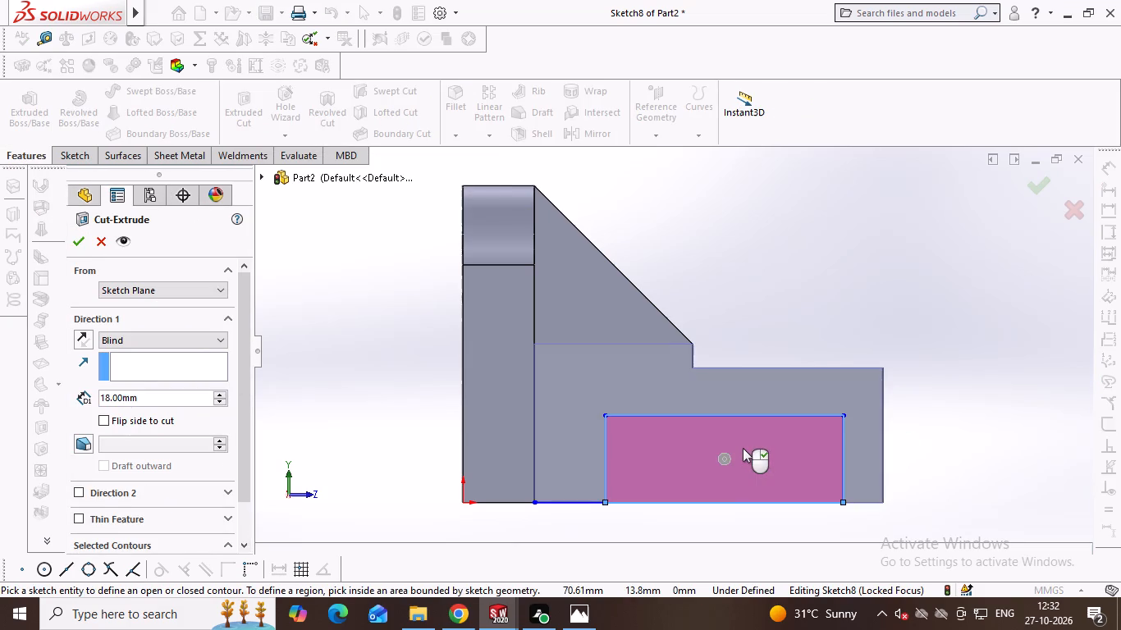
key(Return)
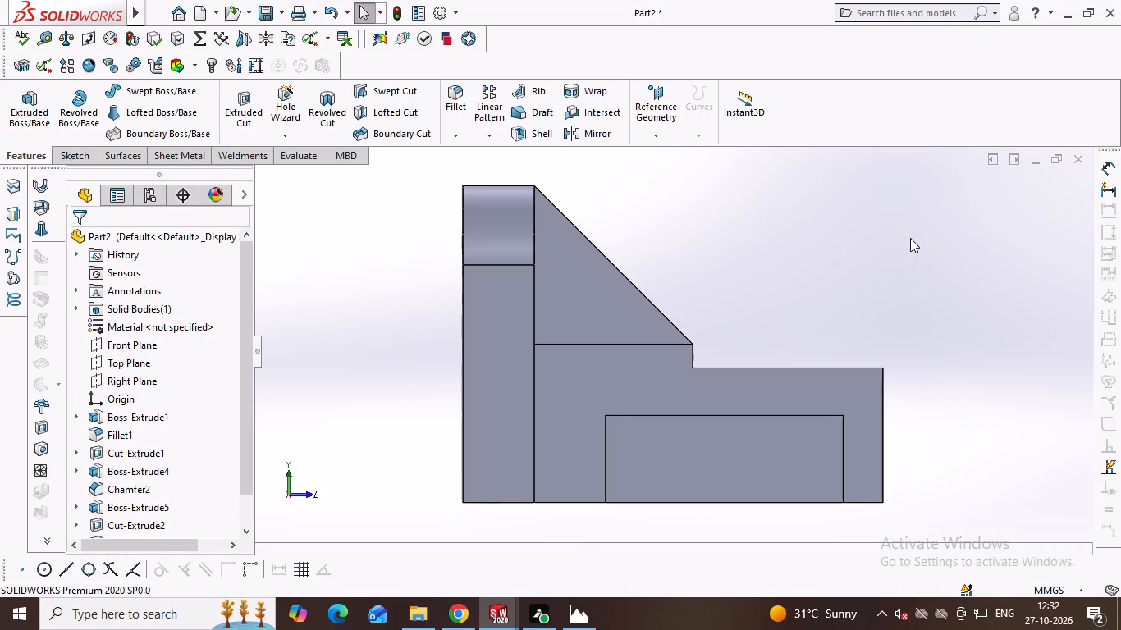
Examine the stepped arm and both side recesses from several angles and compare them with the reference isometric drawing.
middle_drag(912, 237, 887, 248)
middle_drag(957, 219, 901, 235)
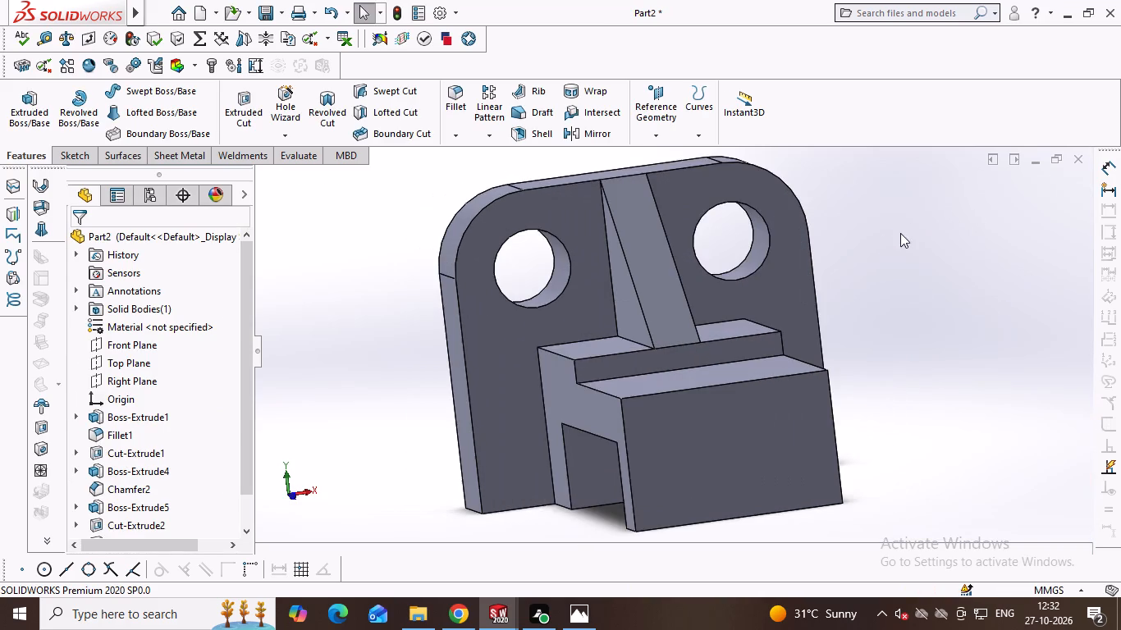
middle_drag(899, 212, 906, 250)
middle_drag(922, 223, 844, 211)
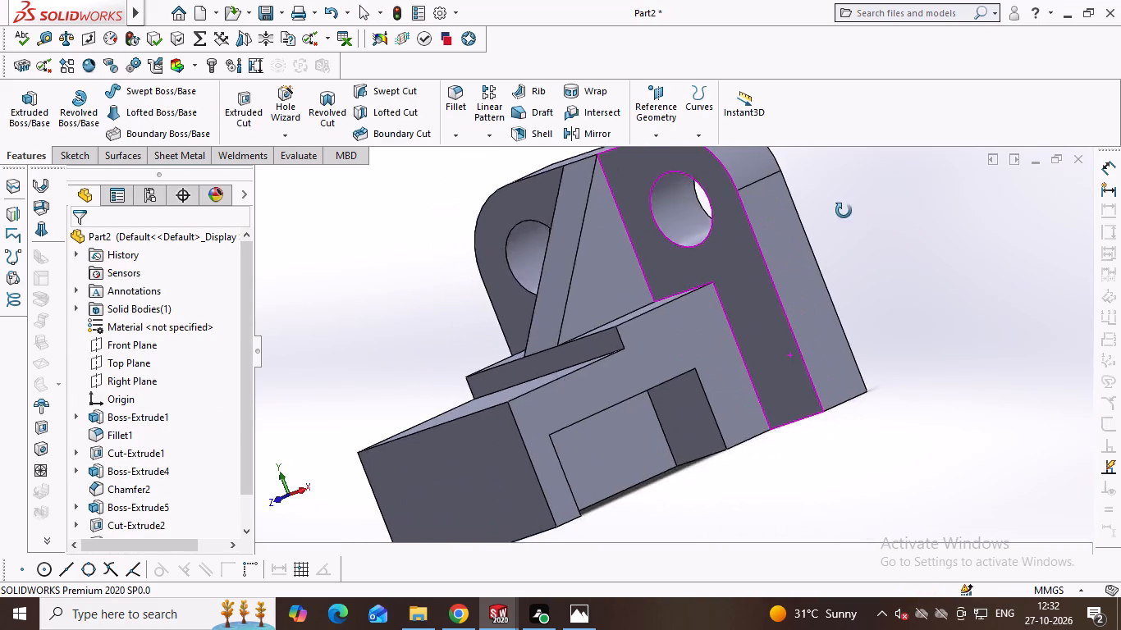
middle_drag(844, 211, 842, 211)
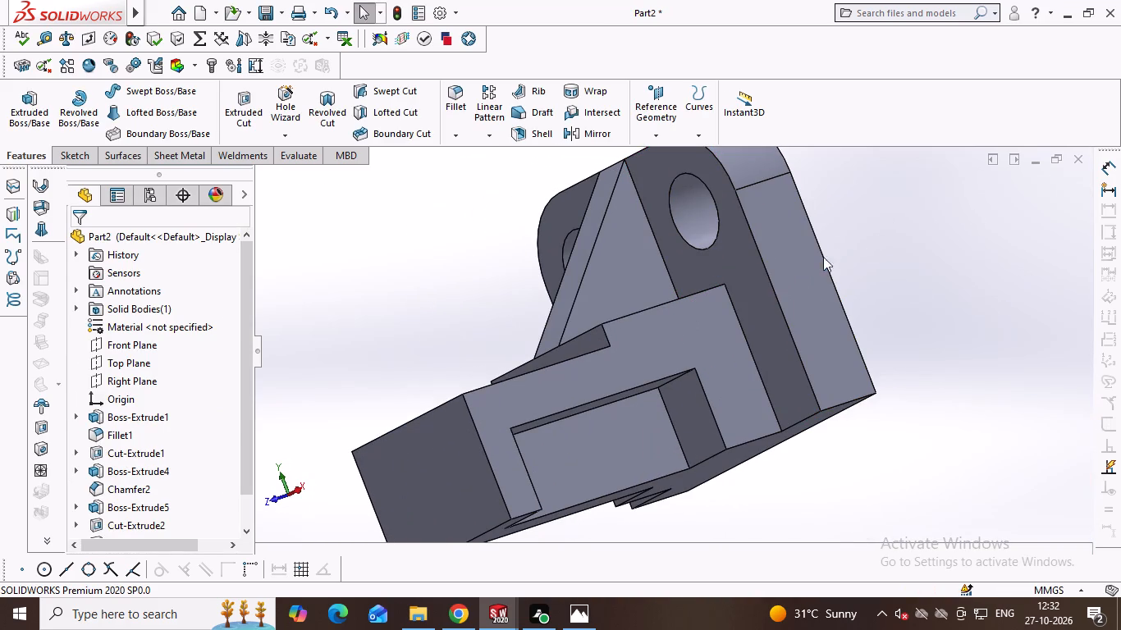
middle_drag(815, 262, 795, 342)
middle_drag(803, 340, 842, 339)
middle_drag(542, 272, 537, 300)
middle_click(537, 300)
middle_click(537, 300)
key(alt+Tab)
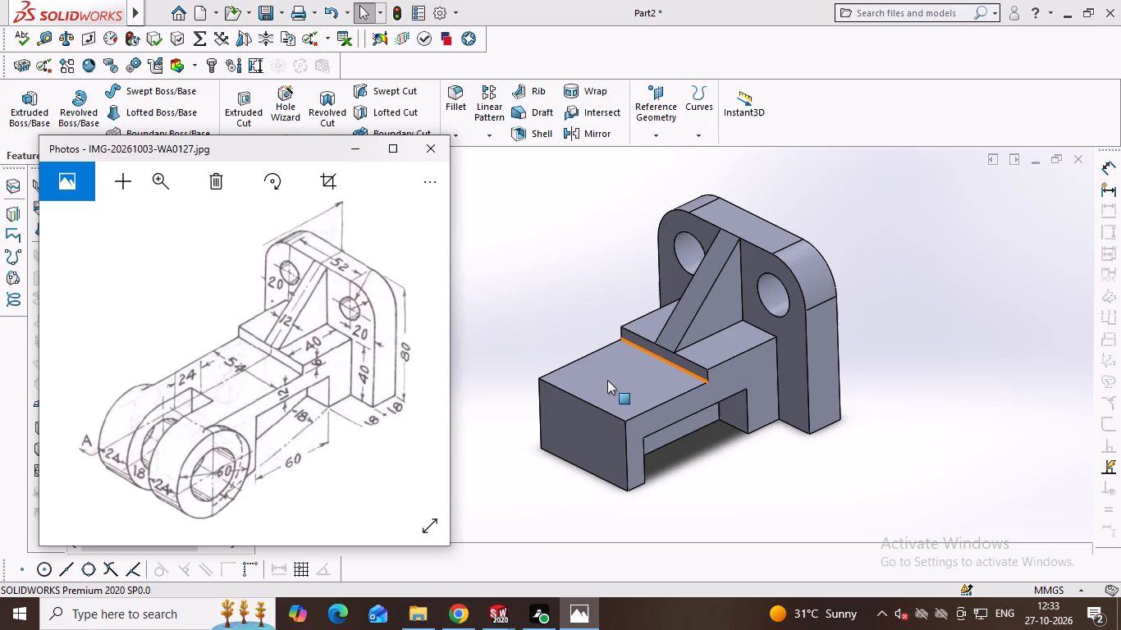
key(alt+Tab)
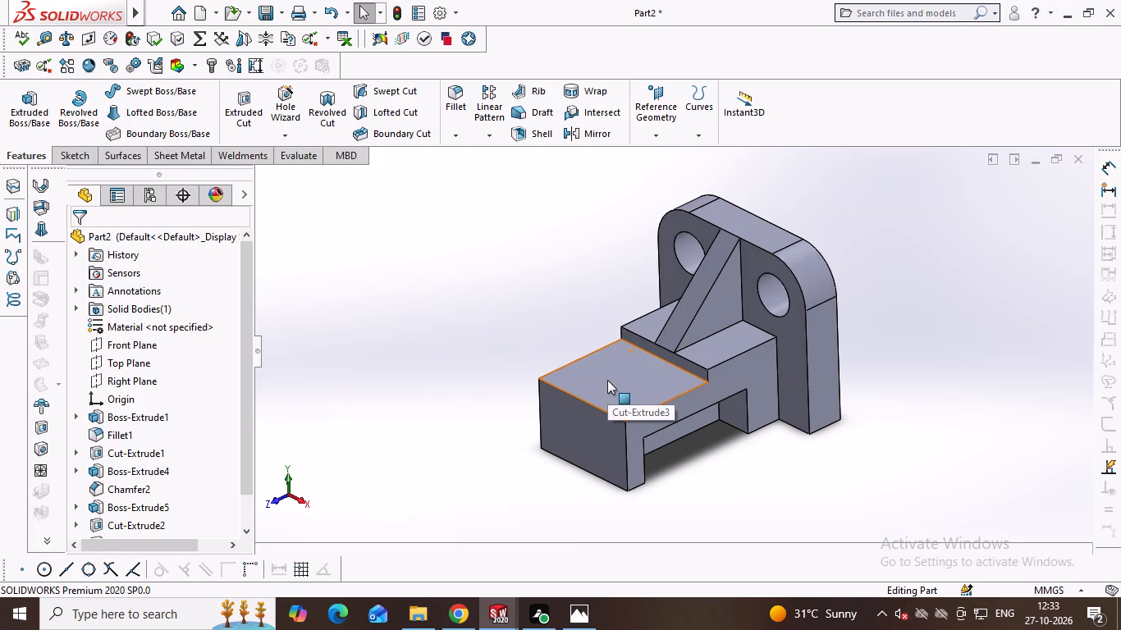
Start a reference plane offset from the Right Plane, using it as the first reference.
click(133, 379)
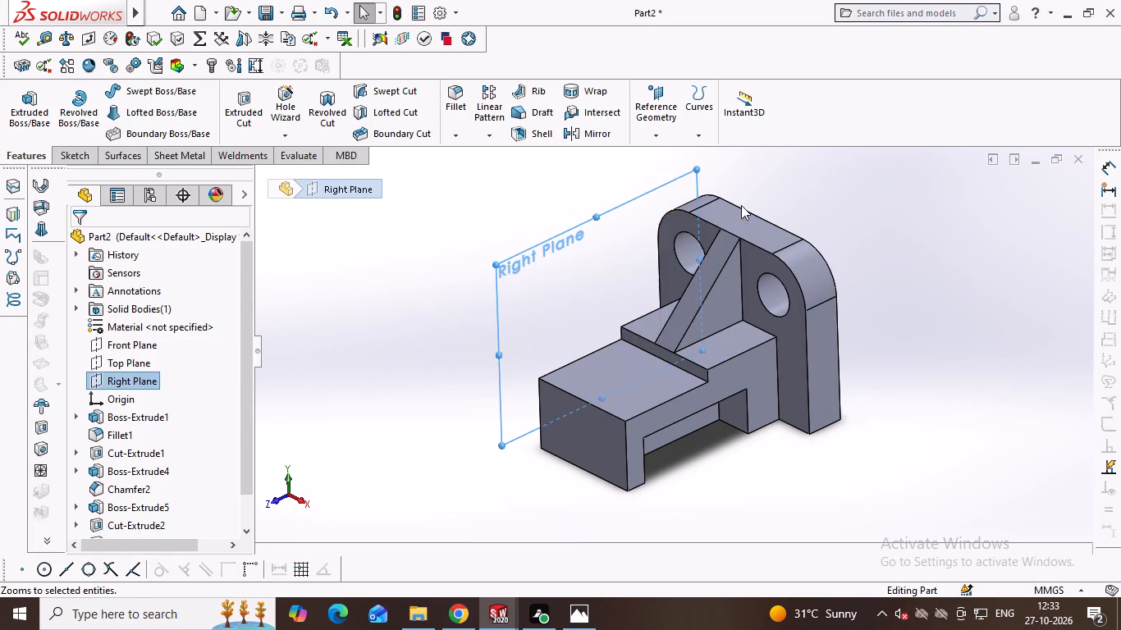
middle_drag(717, 209, 727, 180)
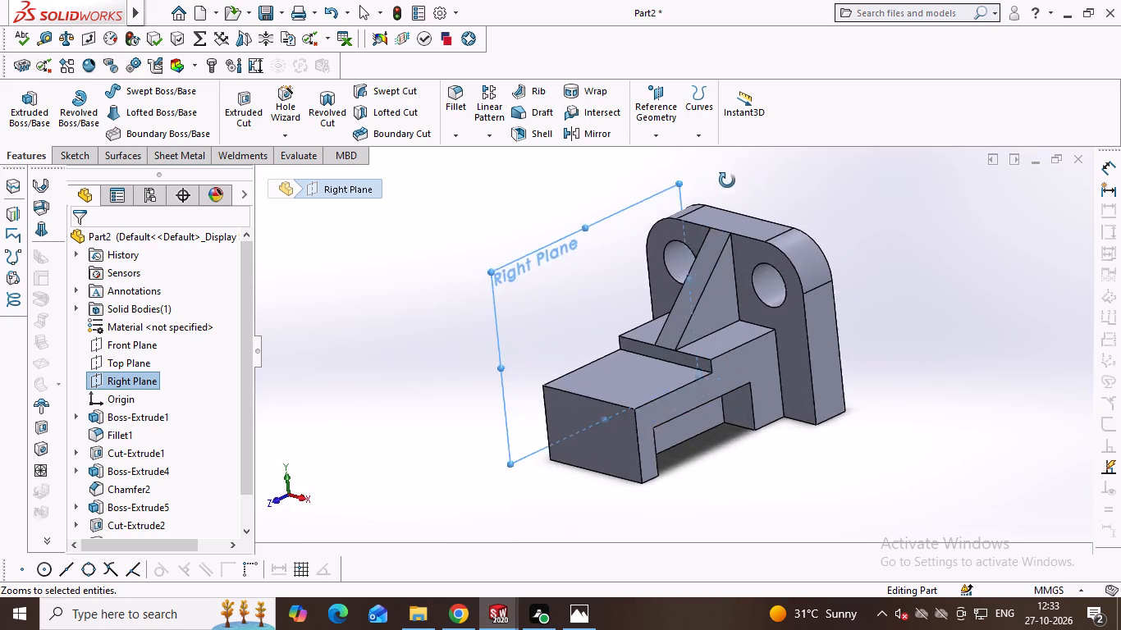
middle_drag(727, 180, 764, 199)
middle_click(766, 199)
middle_click(770, 199)
middle_click(764, 199)
middle_click(754, 201)
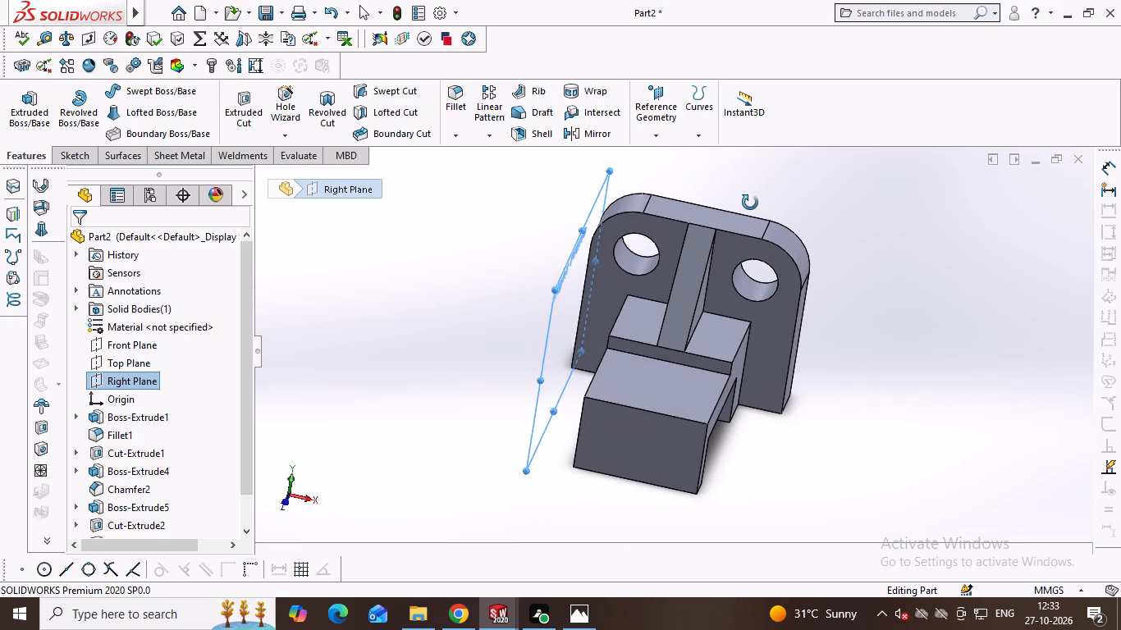
middle_click(757, 202)
middle_click(764, 200)
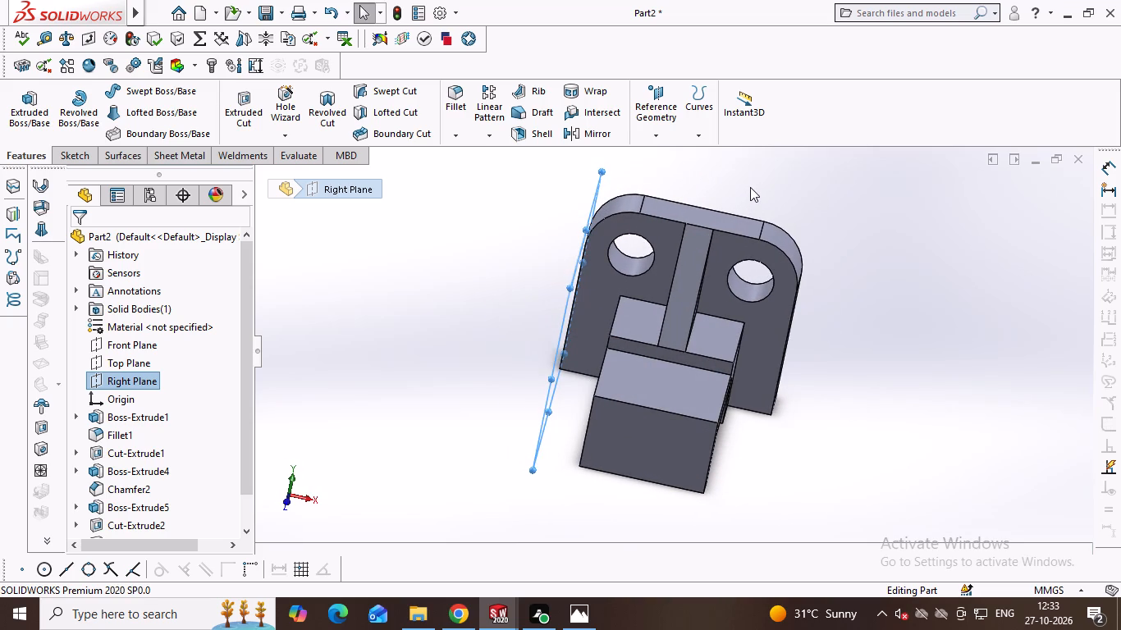
middle_drag(752, 186, 738, 188)
middle_click(738, 188)
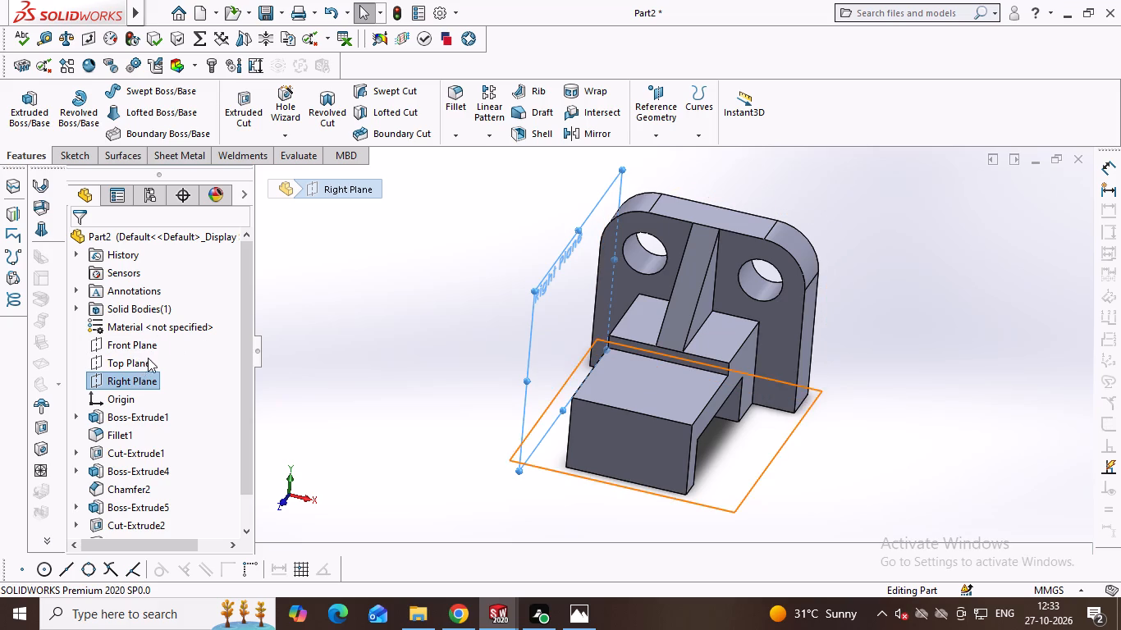
click(647, 138)
click(654, 152)
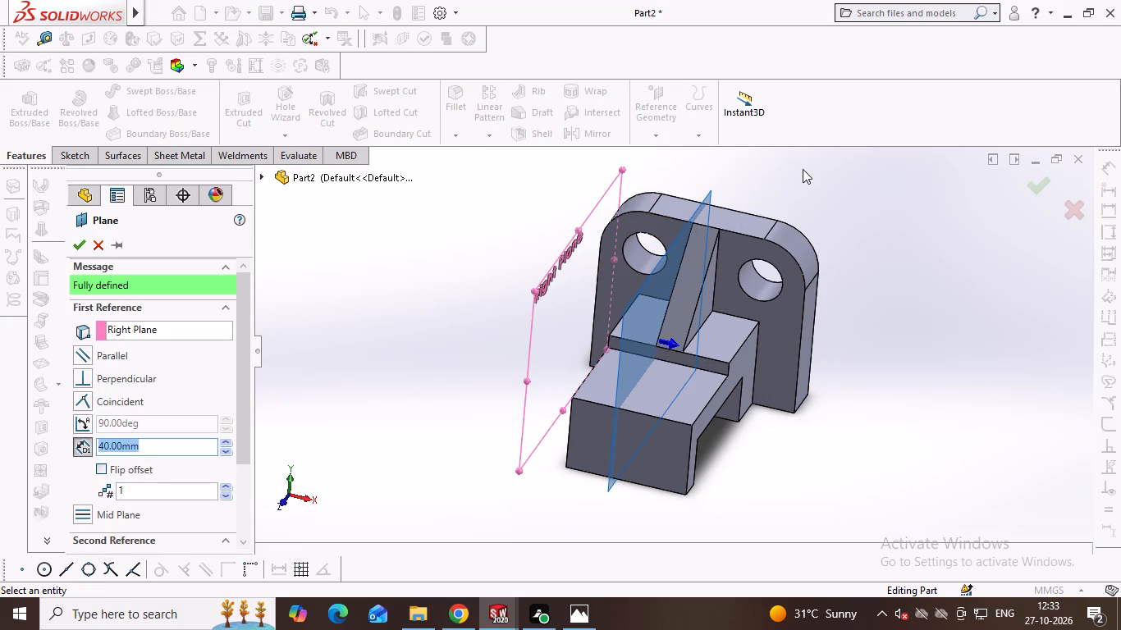
middle_drag(803, 167, 821, 198)
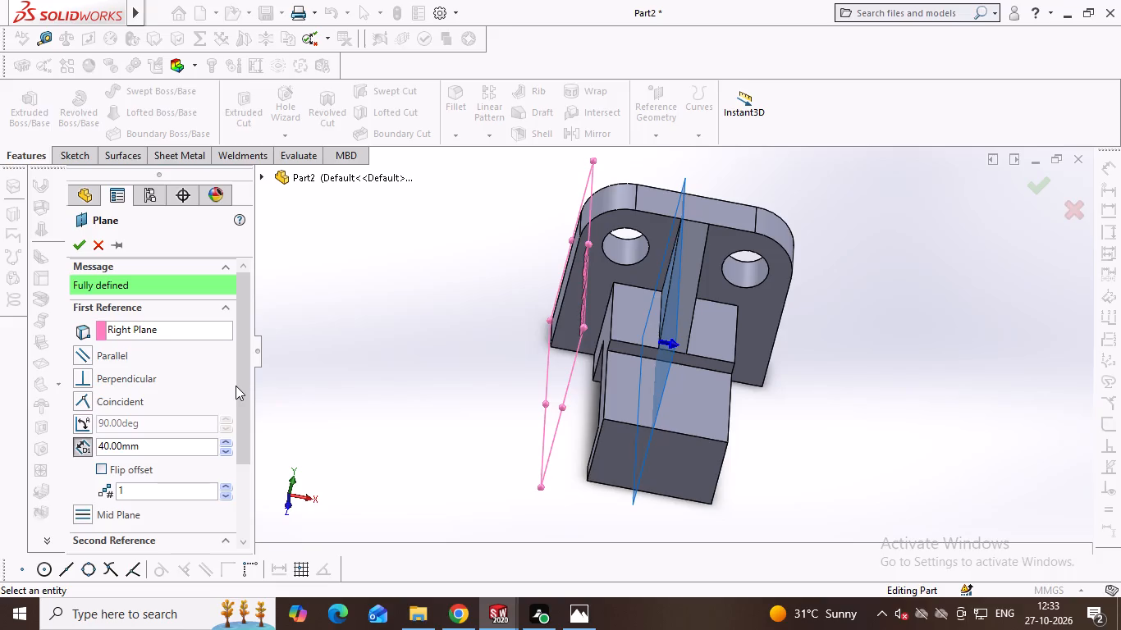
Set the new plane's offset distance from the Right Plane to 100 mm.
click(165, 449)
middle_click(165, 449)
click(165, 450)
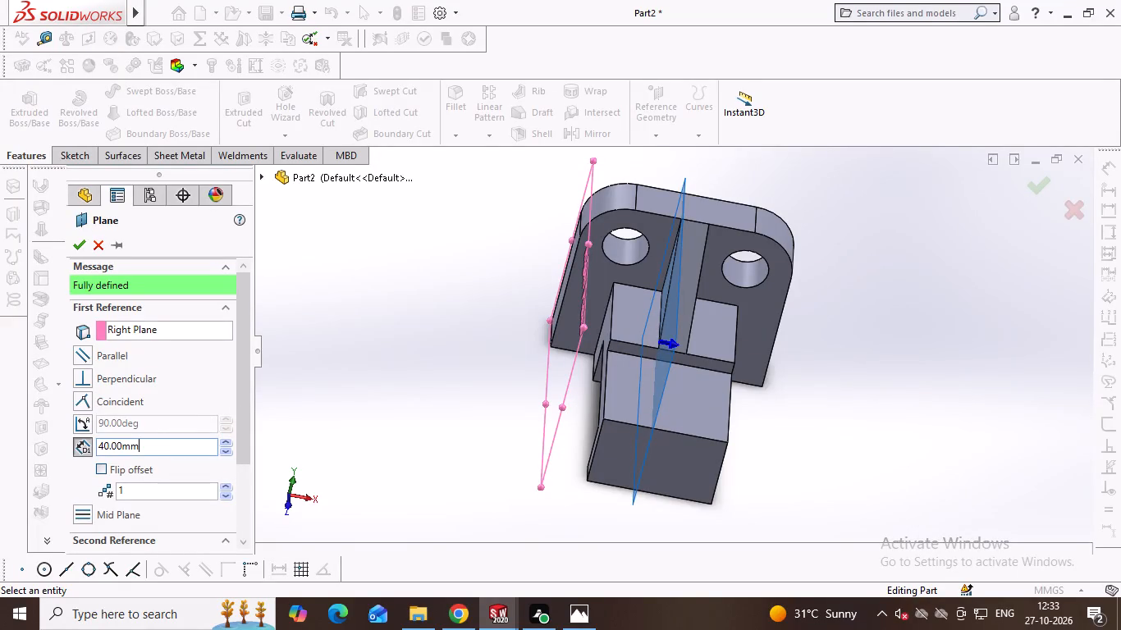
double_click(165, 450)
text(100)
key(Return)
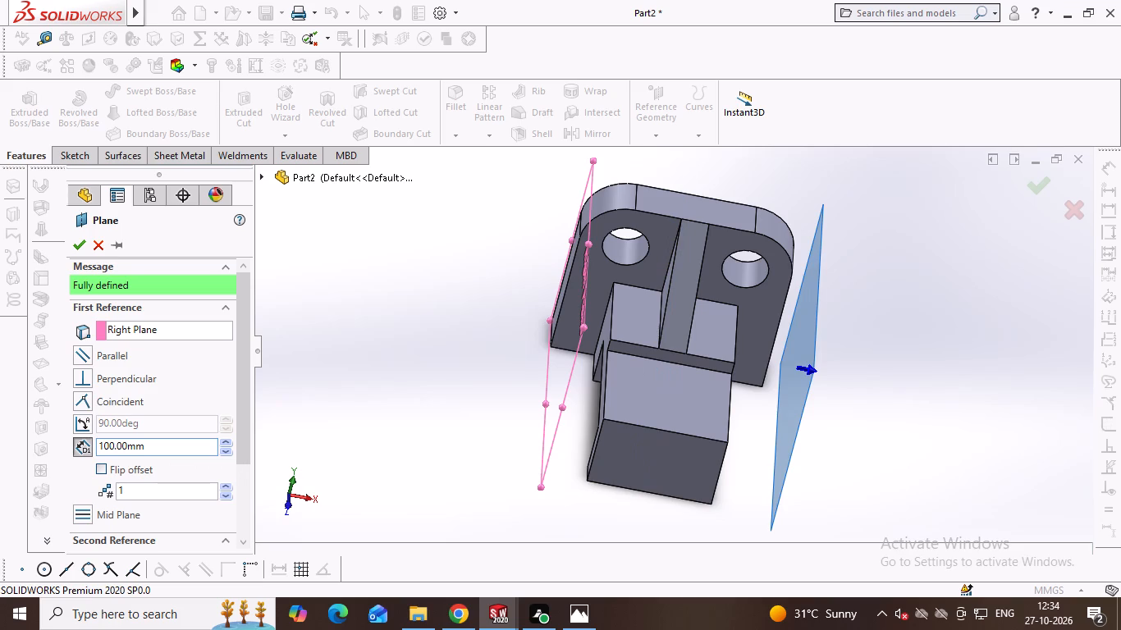
Set the new plane's offset distance from the Right Plane to 90 mm and check its position against the back plate.
key(Right)
key(Right)
key(BackSpace)
key(BackSpace)
key(9)
key(Return)
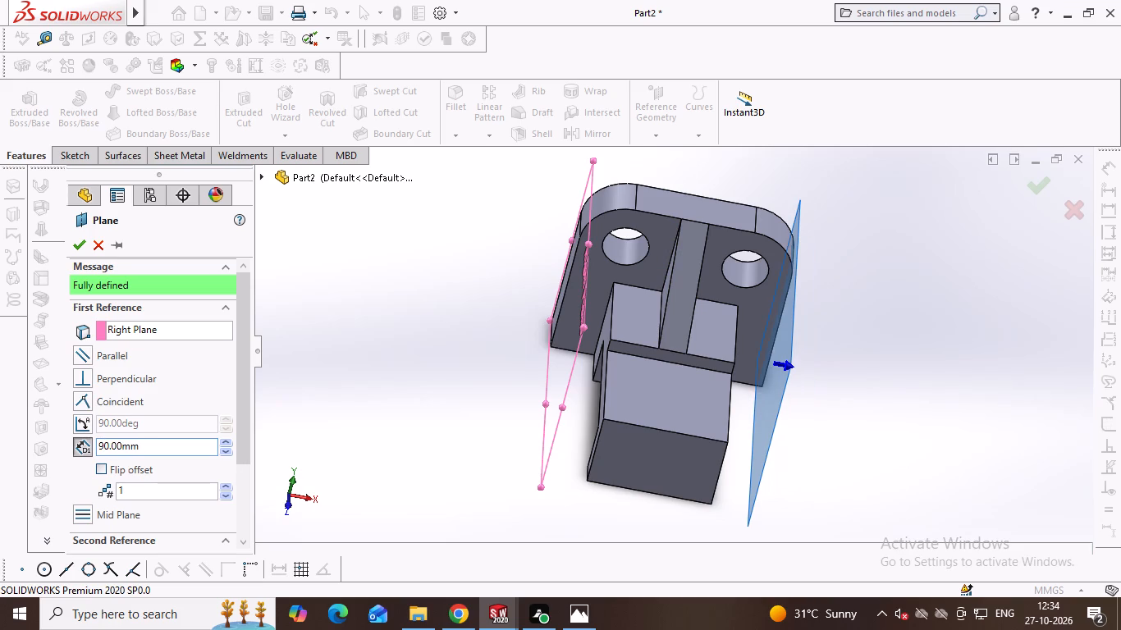
middle_drag(844, 296, 826, 299)
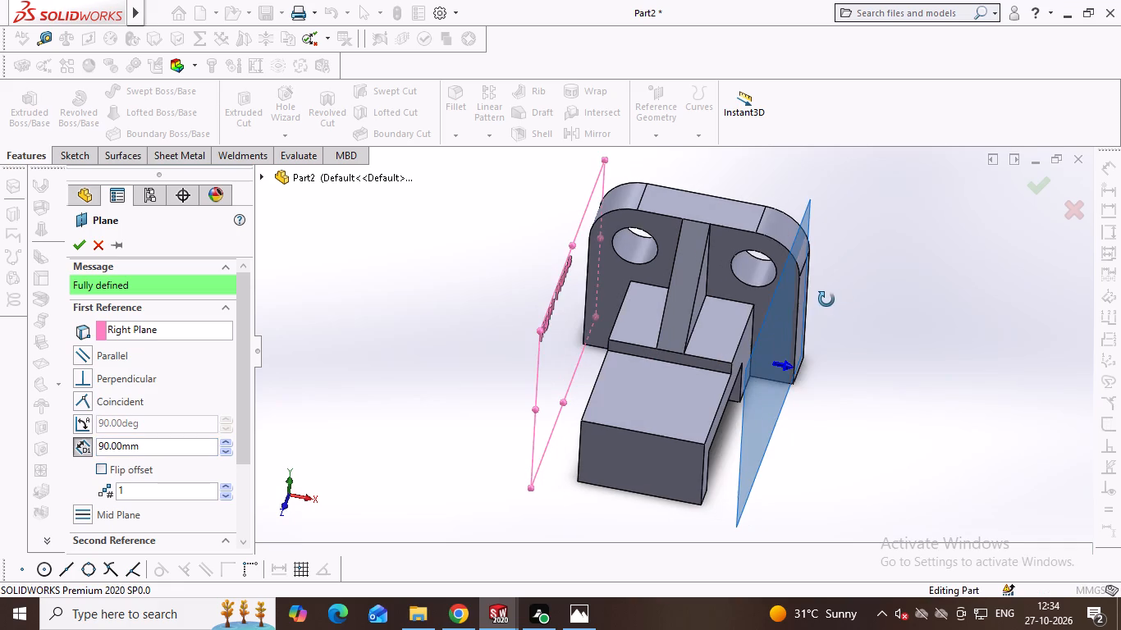
middle_drag(826, 299, 826, 301)
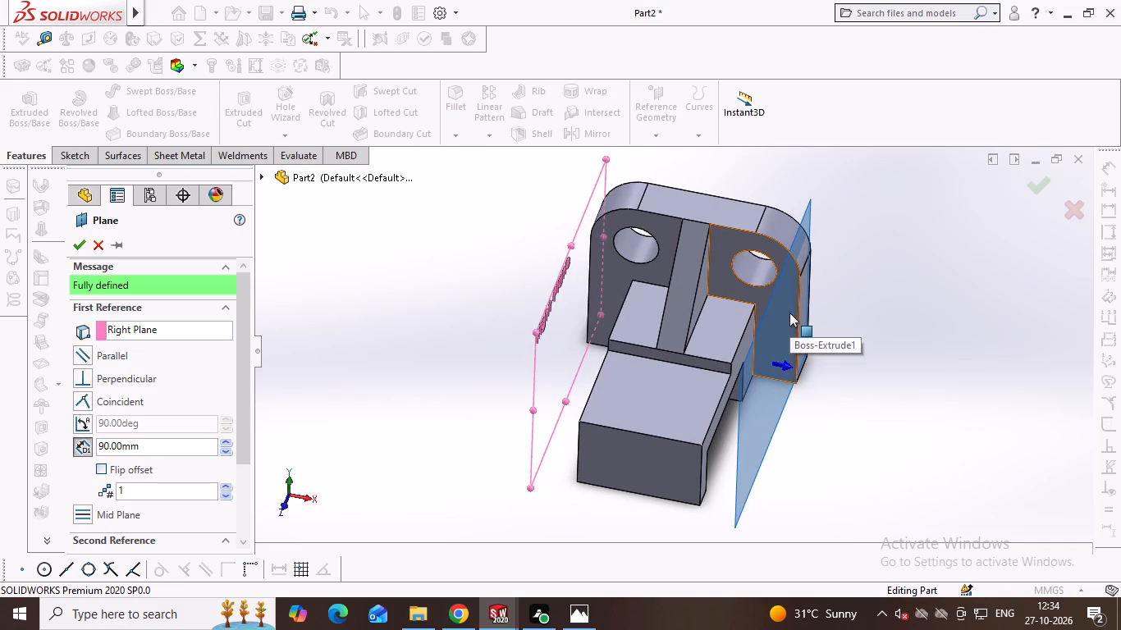
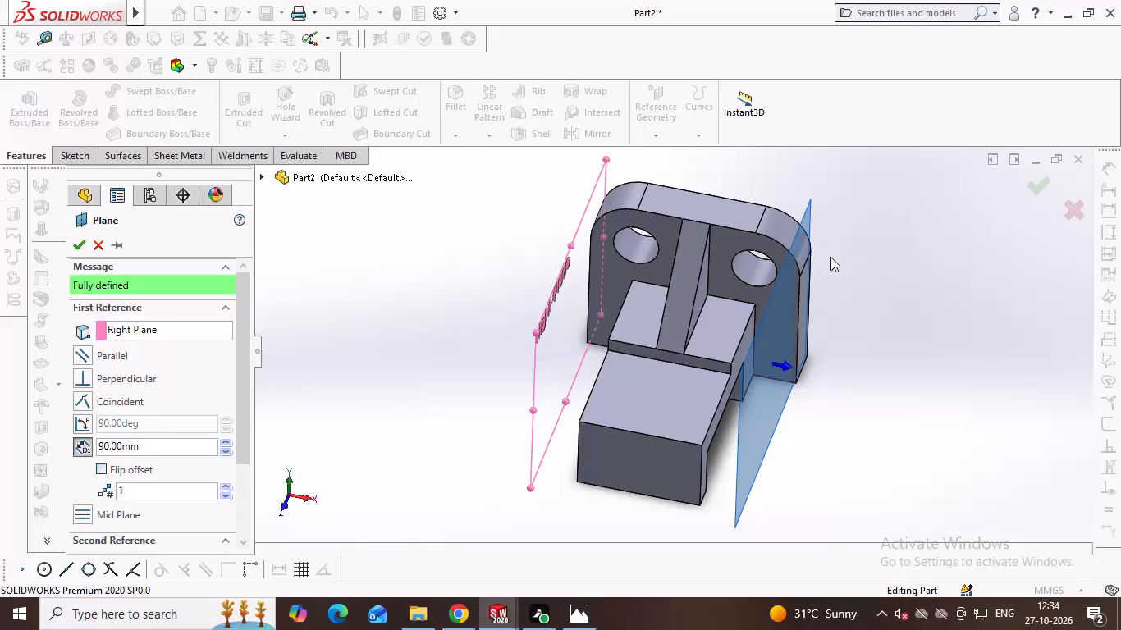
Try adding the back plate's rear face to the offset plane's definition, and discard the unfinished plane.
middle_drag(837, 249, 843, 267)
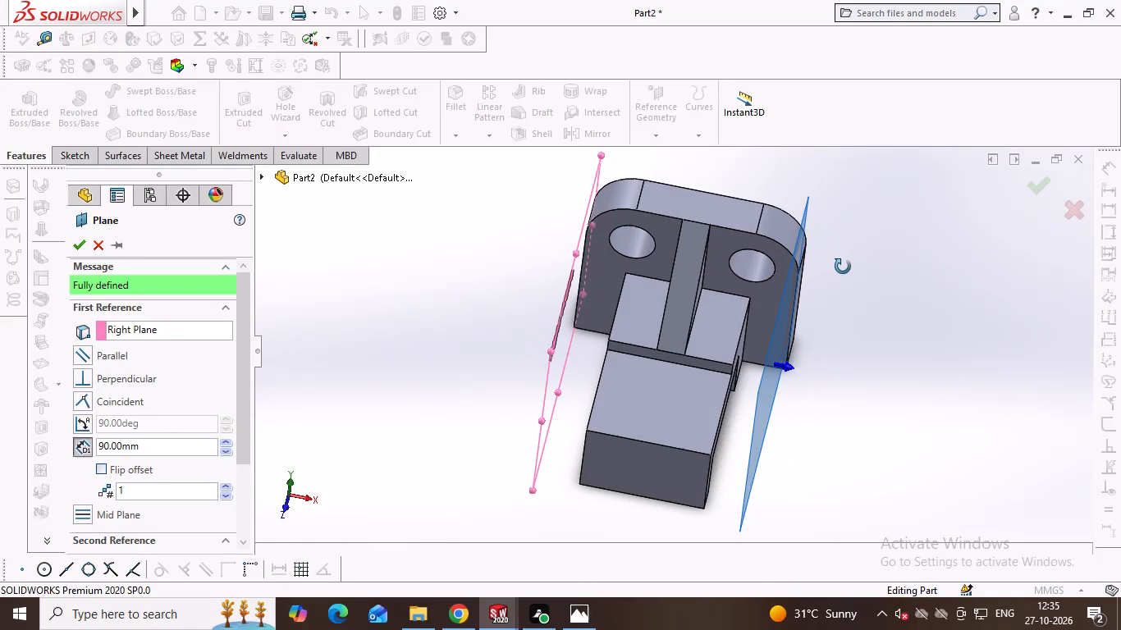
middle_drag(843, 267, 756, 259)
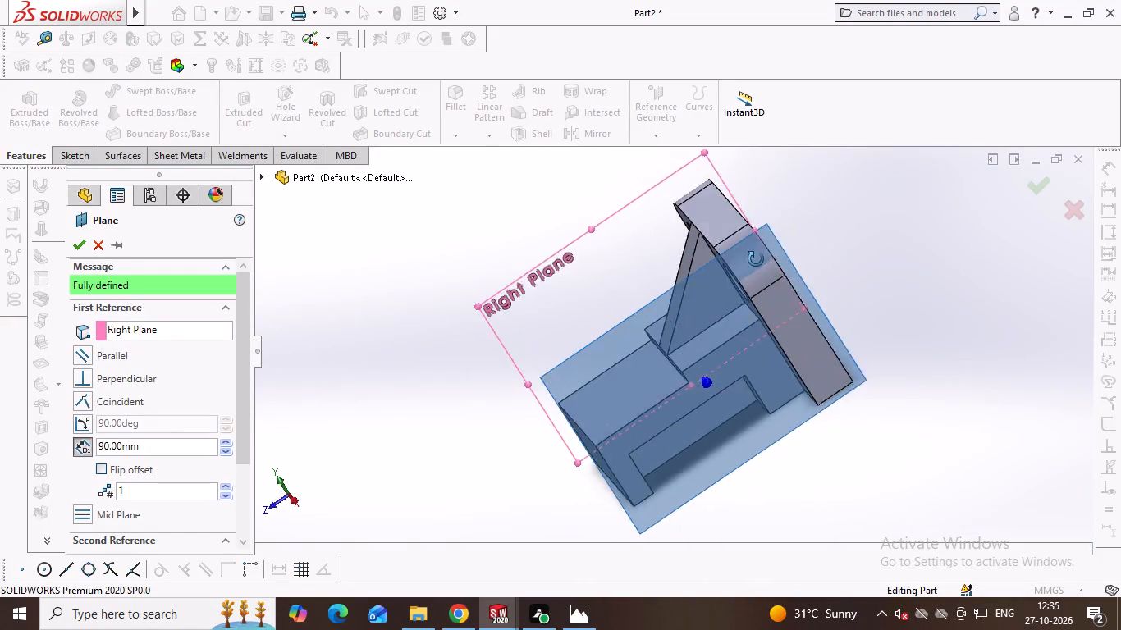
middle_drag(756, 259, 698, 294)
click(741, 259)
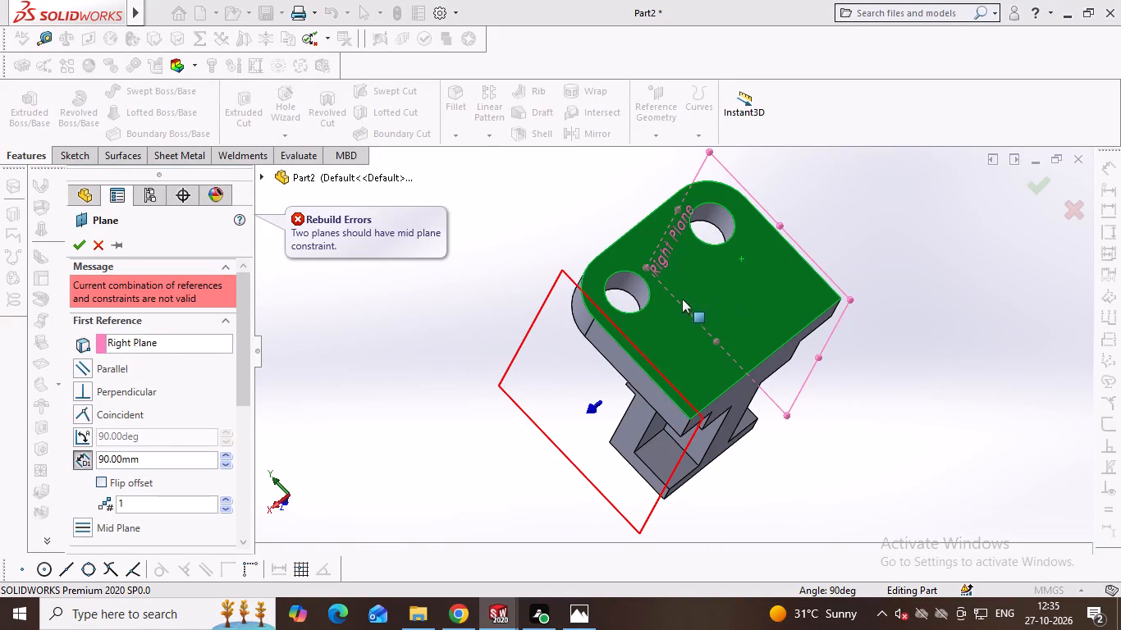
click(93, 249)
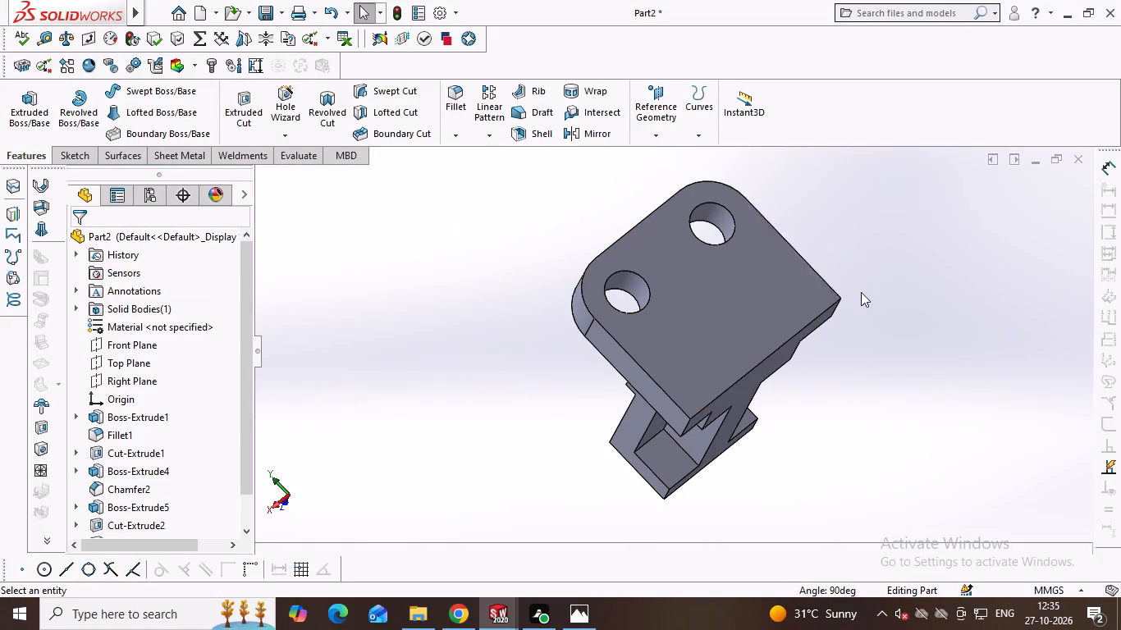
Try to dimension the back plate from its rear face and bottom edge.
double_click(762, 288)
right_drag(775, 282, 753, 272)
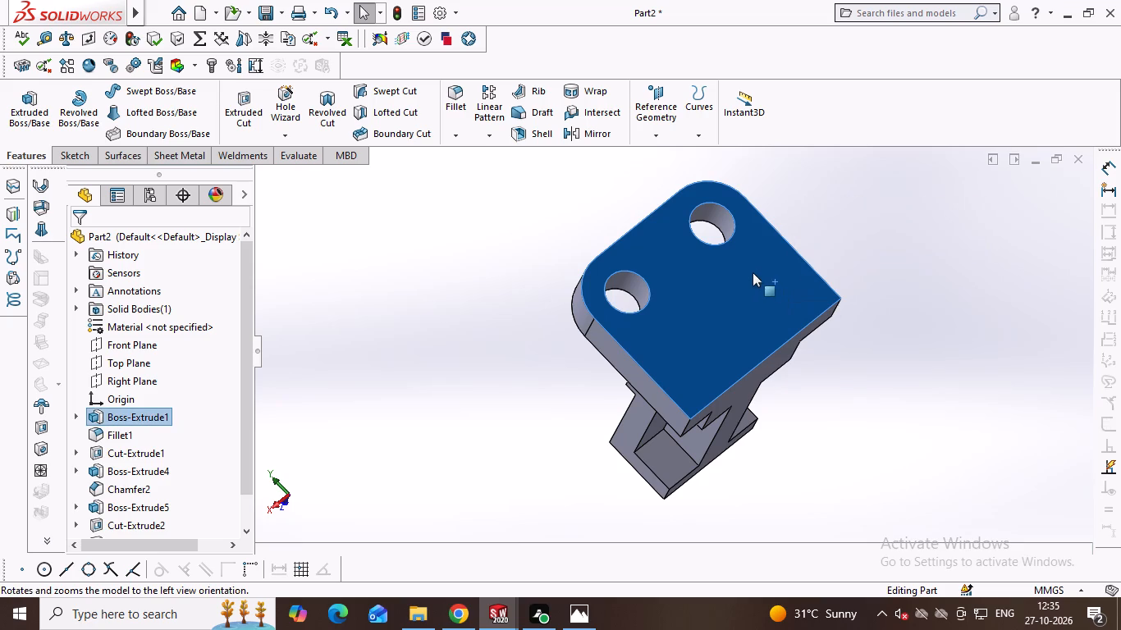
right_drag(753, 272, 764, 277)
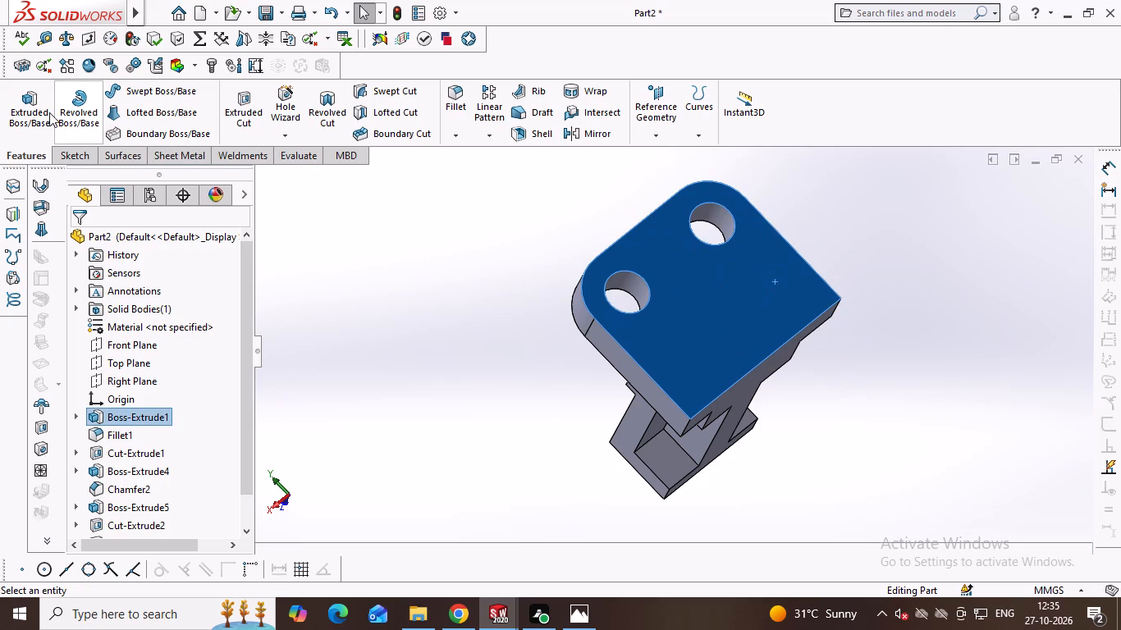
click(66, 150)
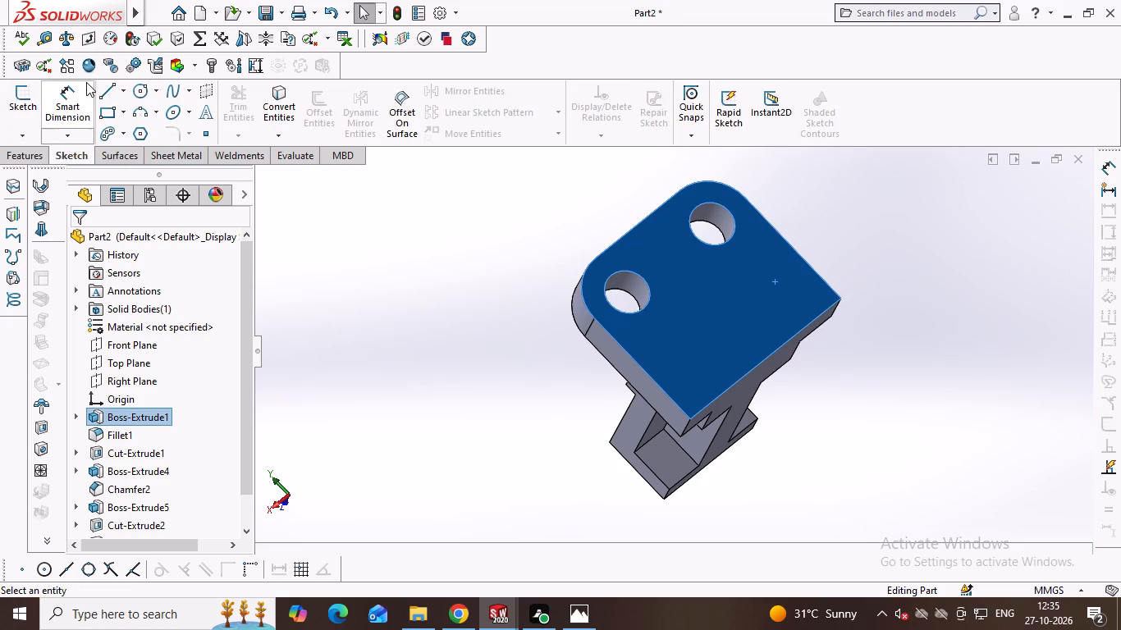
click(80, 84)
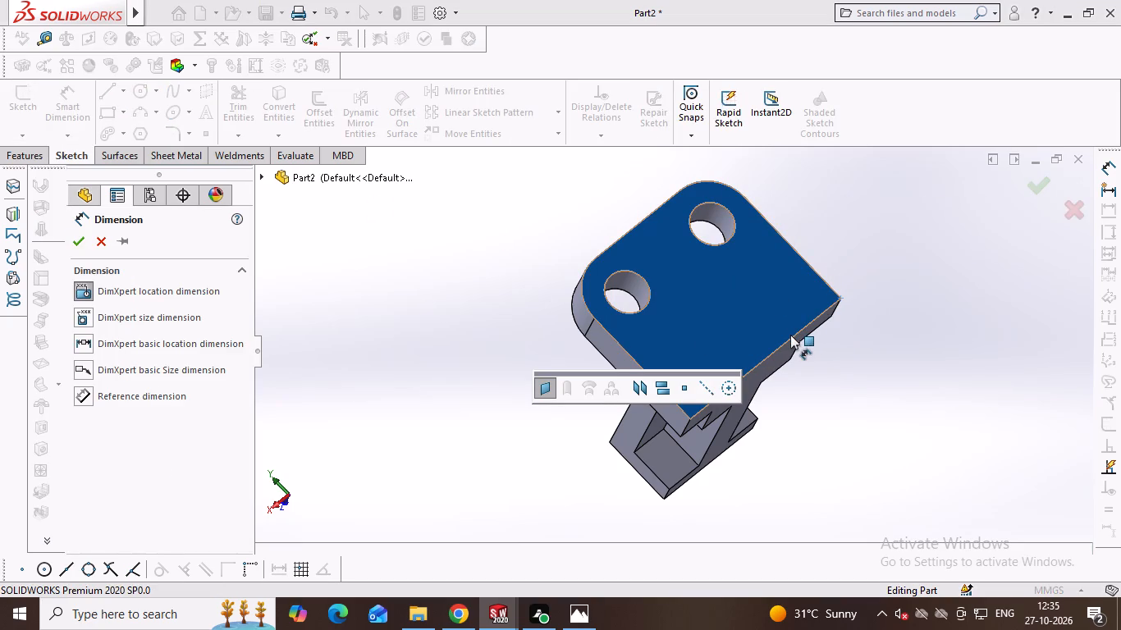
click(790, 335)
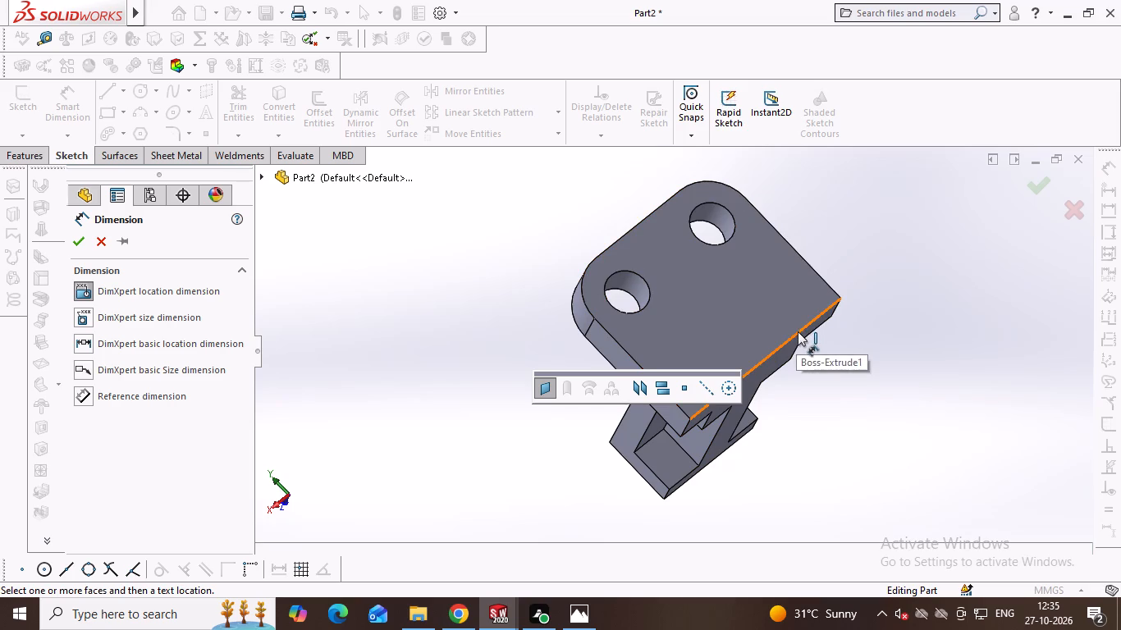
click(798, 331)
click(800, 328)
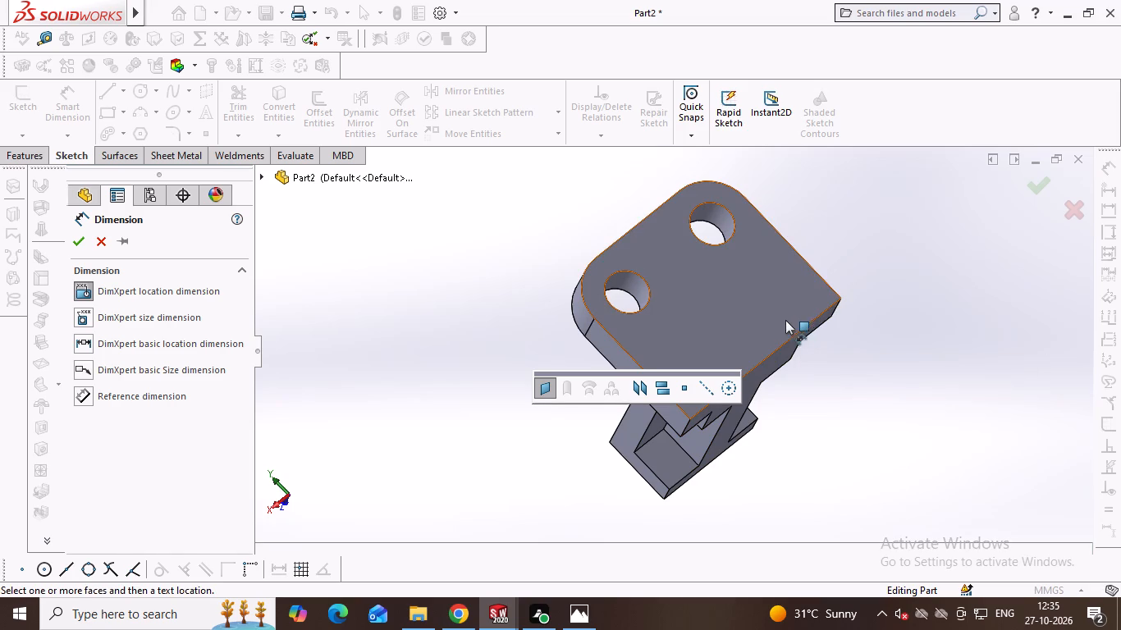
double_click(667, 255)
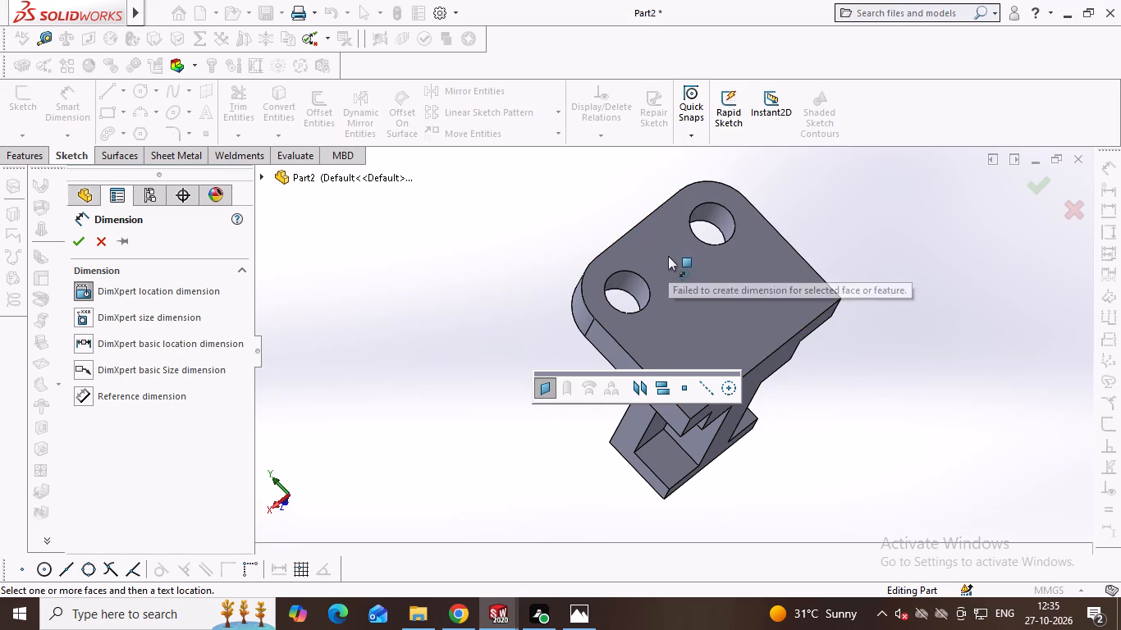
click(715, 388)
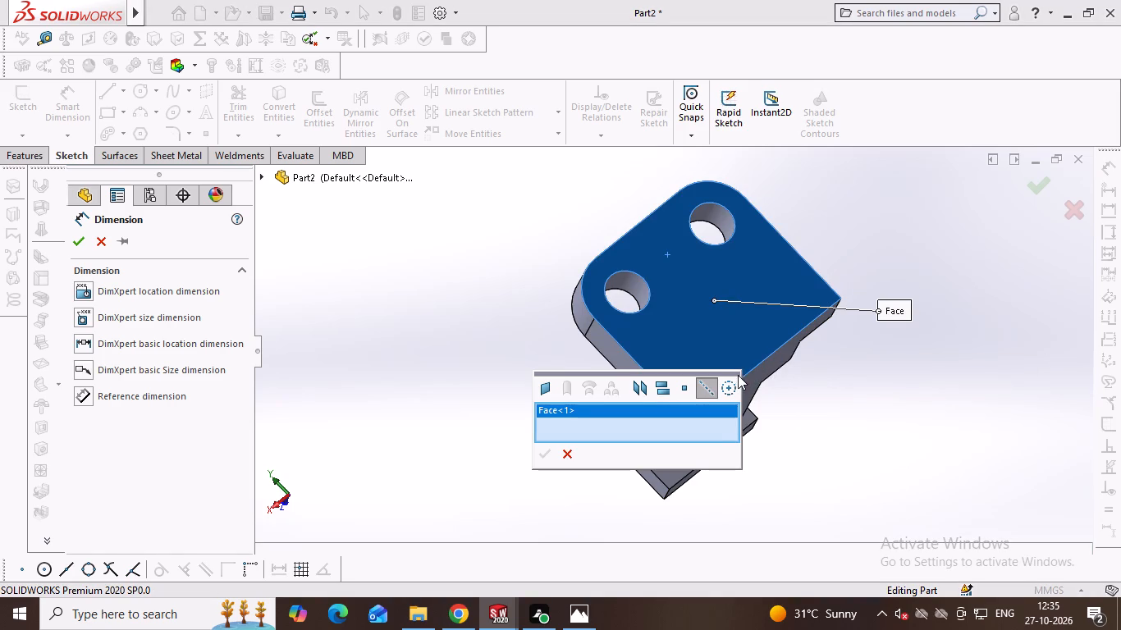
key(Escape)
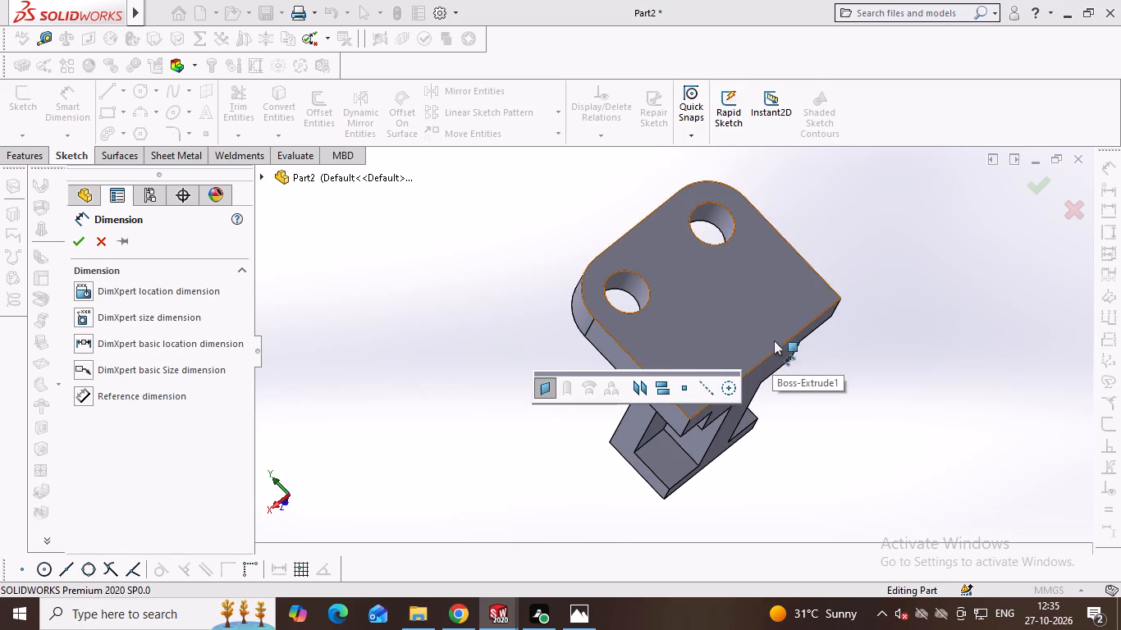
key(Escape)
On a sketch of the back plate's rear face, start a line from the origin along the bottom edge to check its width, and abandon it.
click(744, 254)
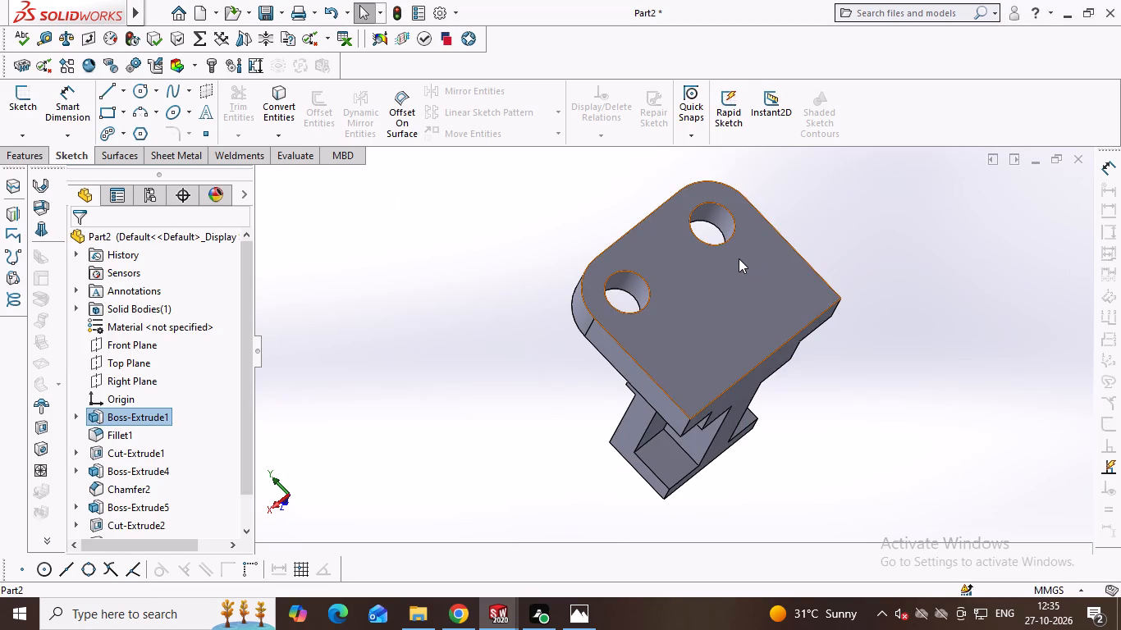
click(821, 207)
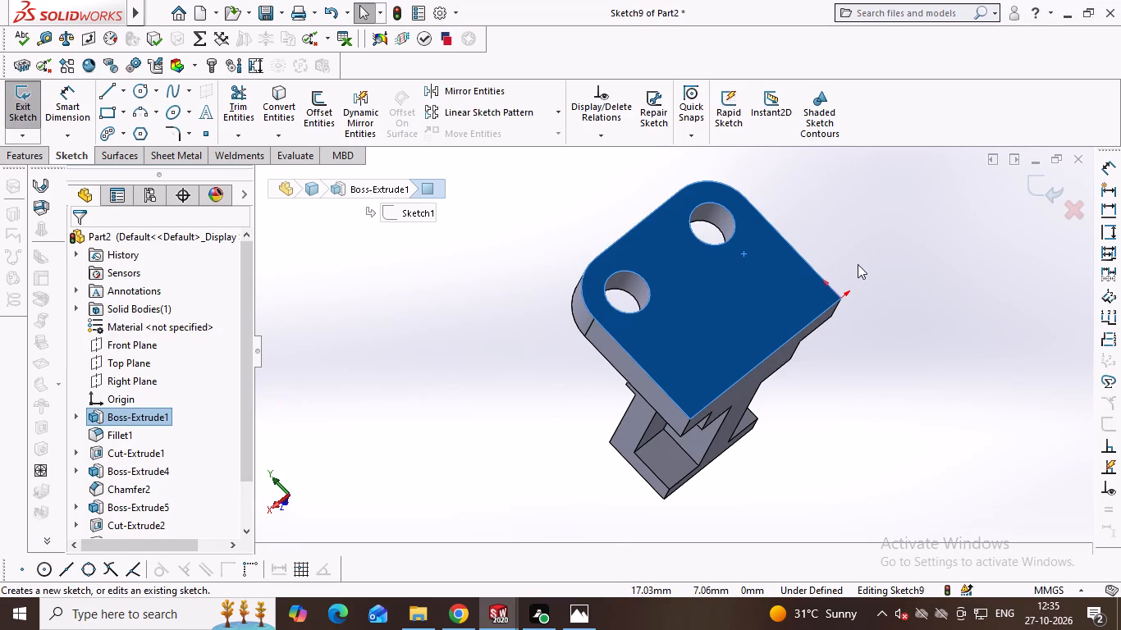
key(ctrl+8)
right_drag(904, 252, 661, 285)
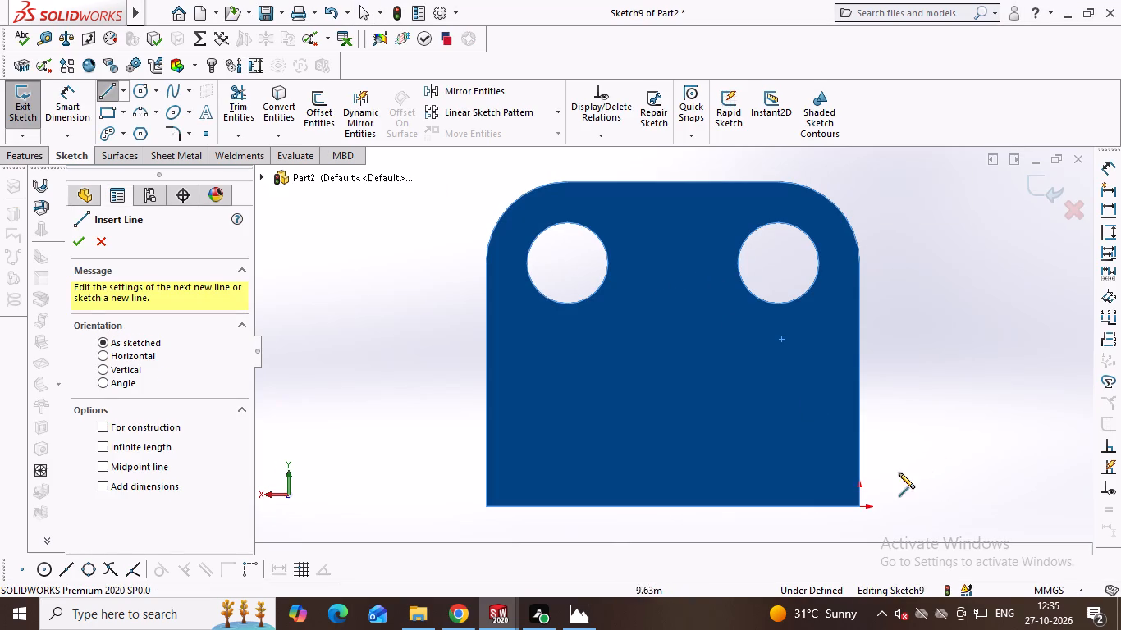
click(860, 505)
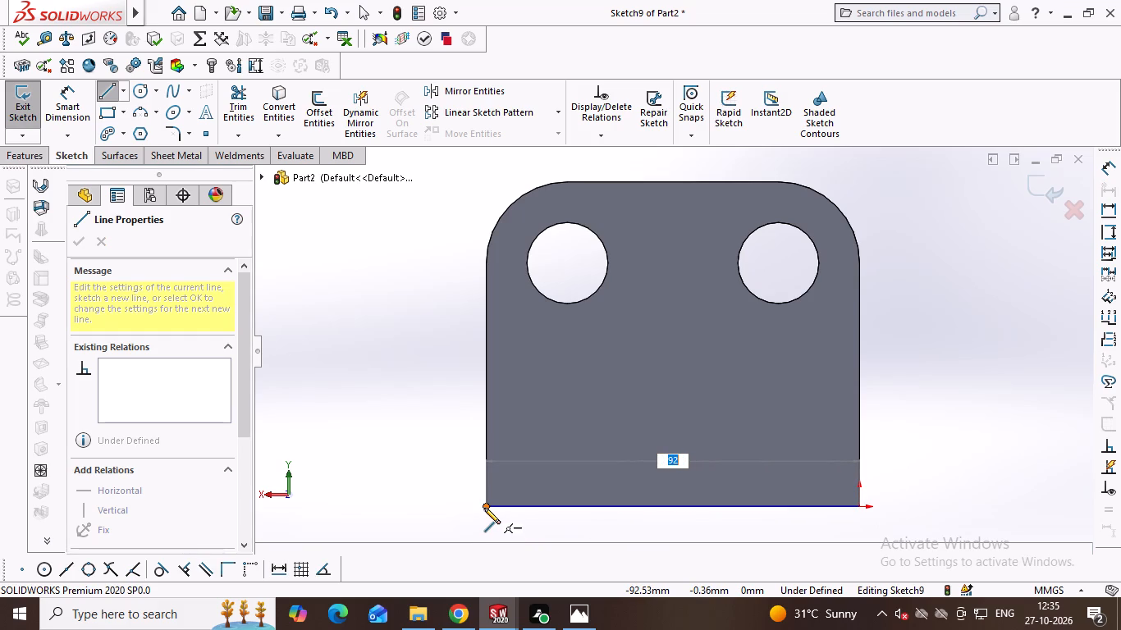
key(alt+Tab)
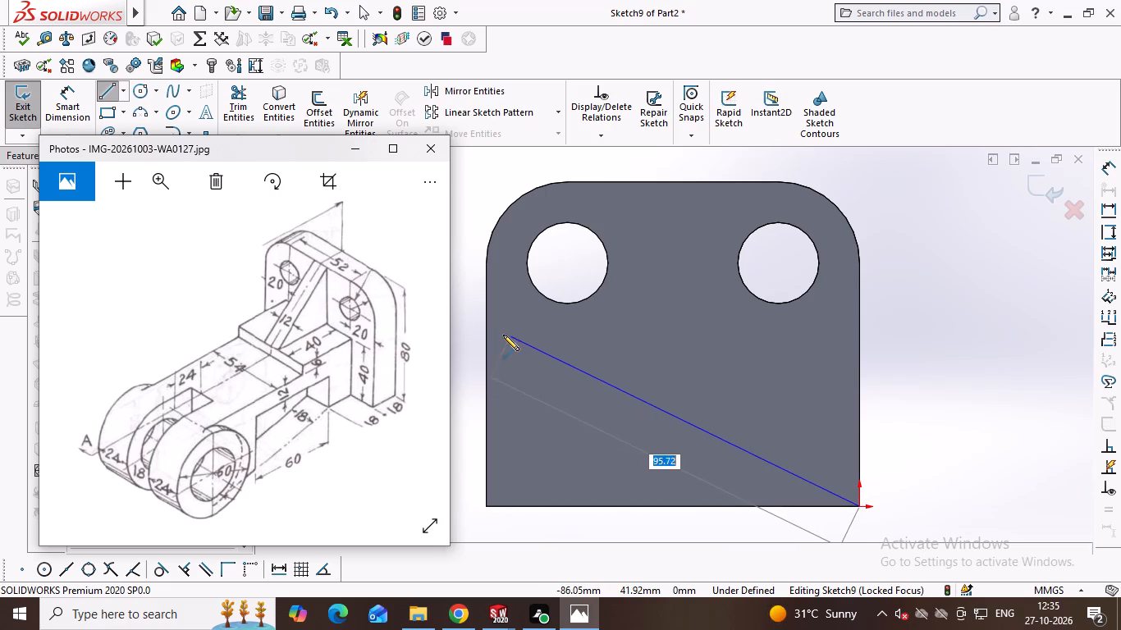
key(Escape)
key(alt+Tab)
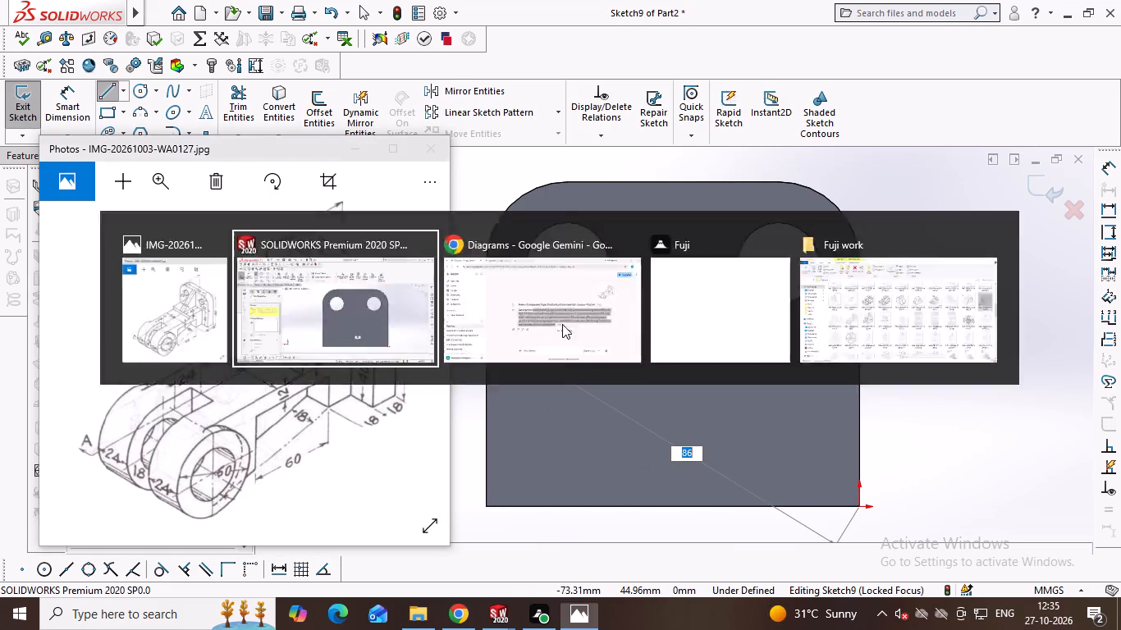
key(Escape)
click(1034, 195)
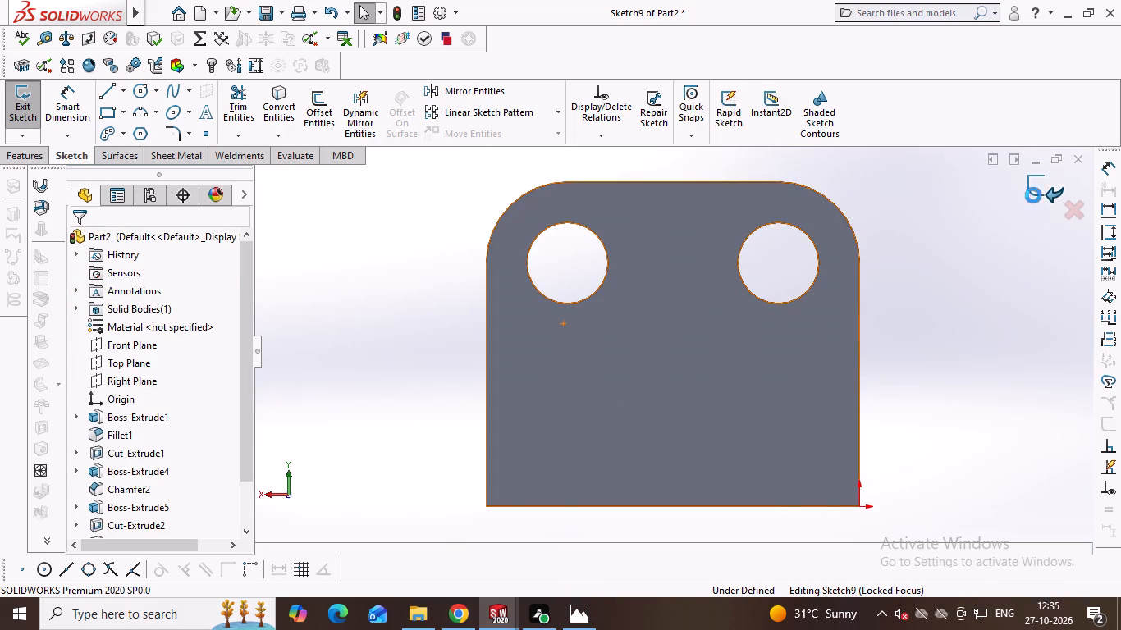
Select the Right Plane again as the base for the next operation, with the bracket's front and stepped arm in view.
middle_drag(766, 238, 842, 233)
middle_click(858, 230)
middle_drag(698, 267, 794, 278)
middle_click(795, 277)
middle_drag(758, 276, 742, 304)
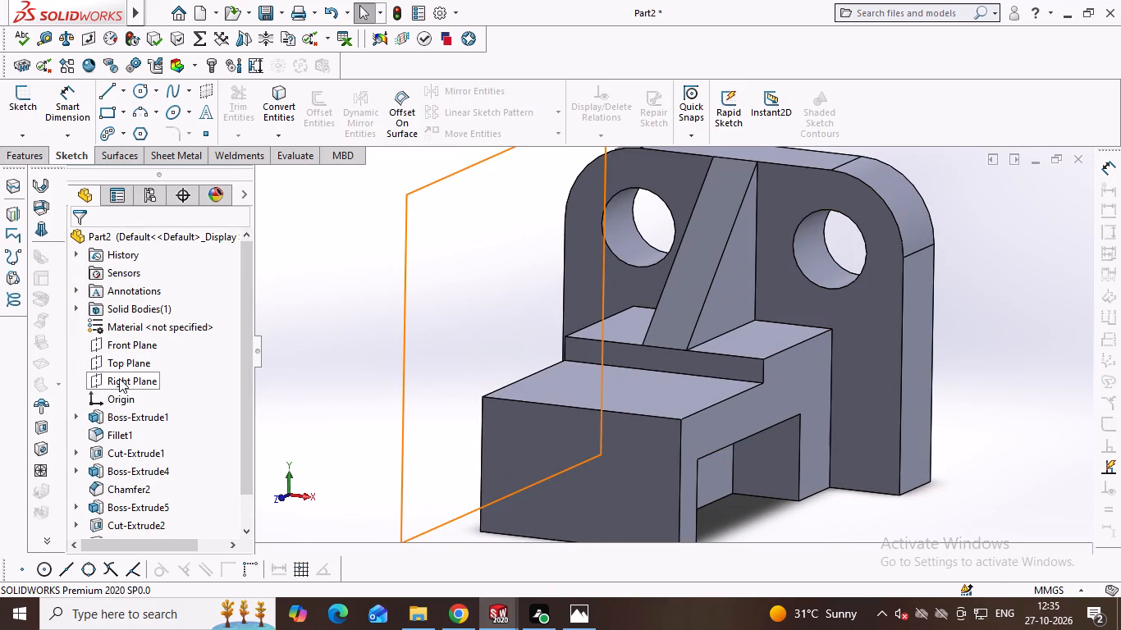
click(119, 378)
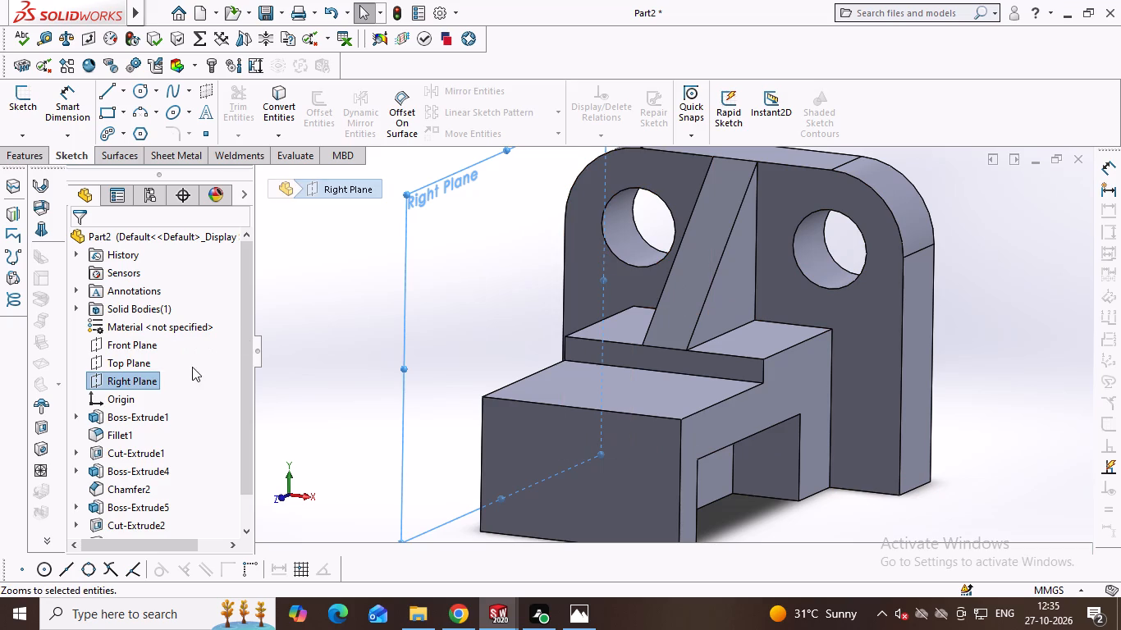
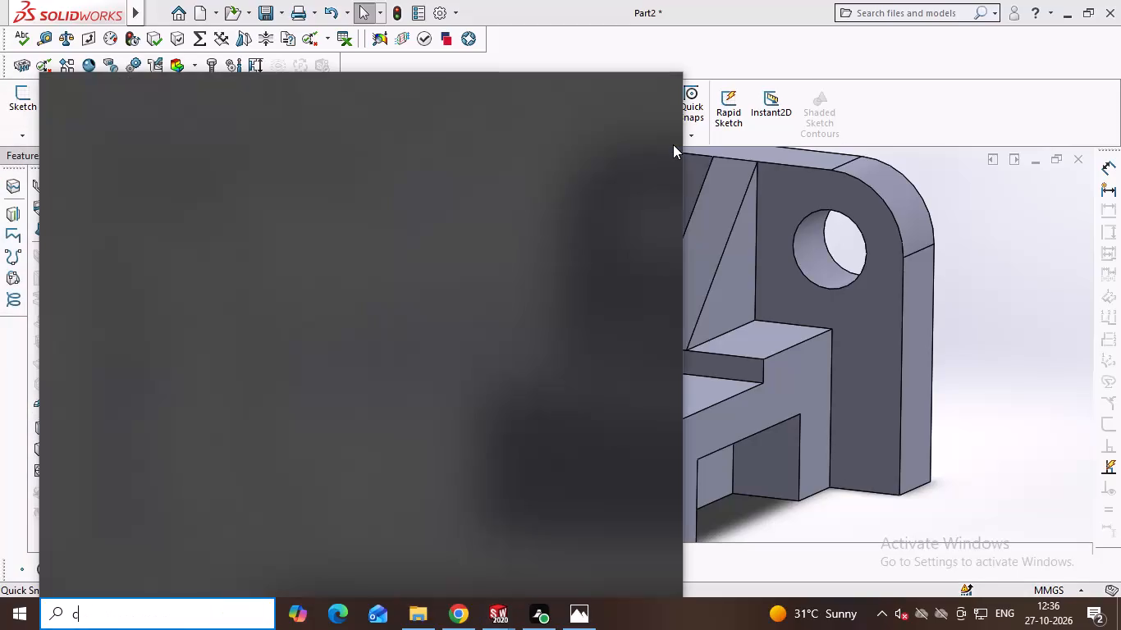
Open Calculator, work out half of 92, and return to the SOLIDWORKS part.
text(al)
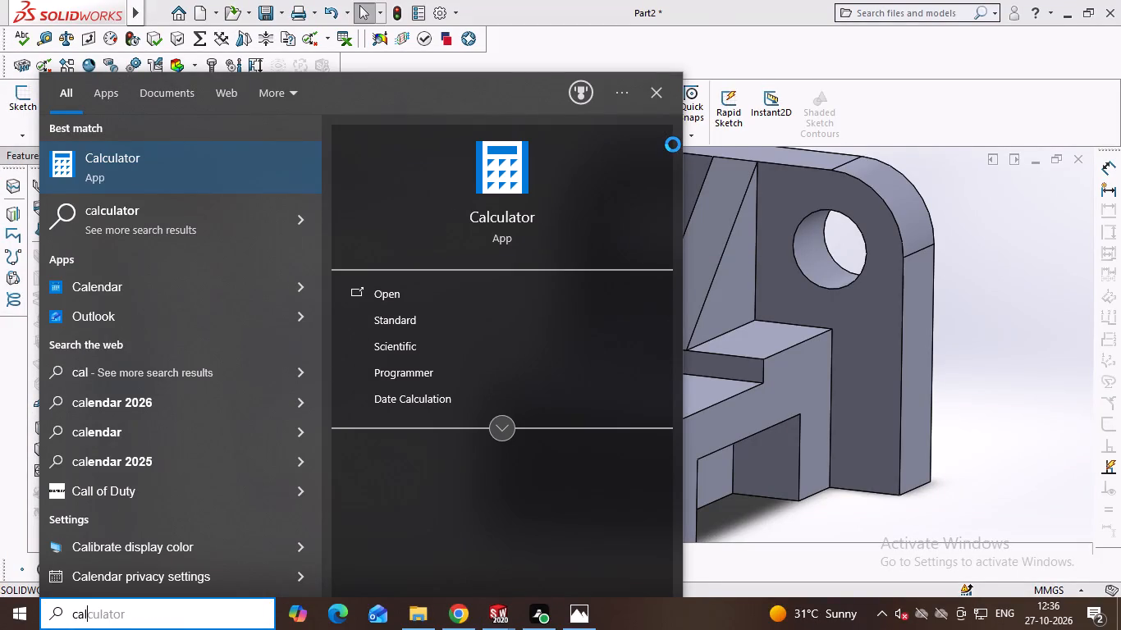
key(Return)
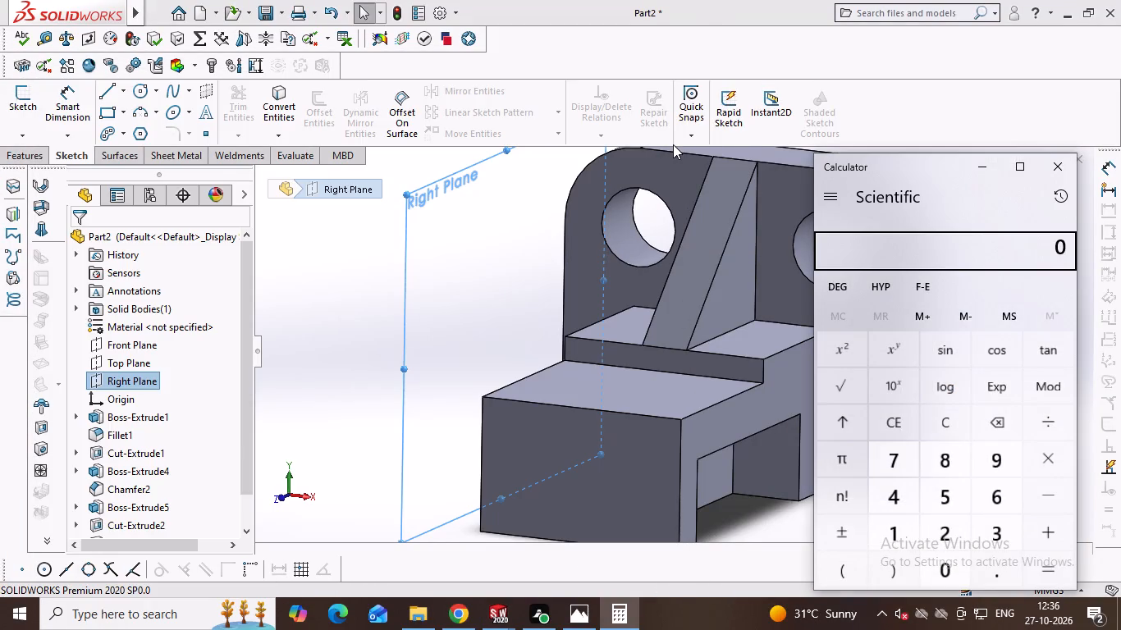
key(3)
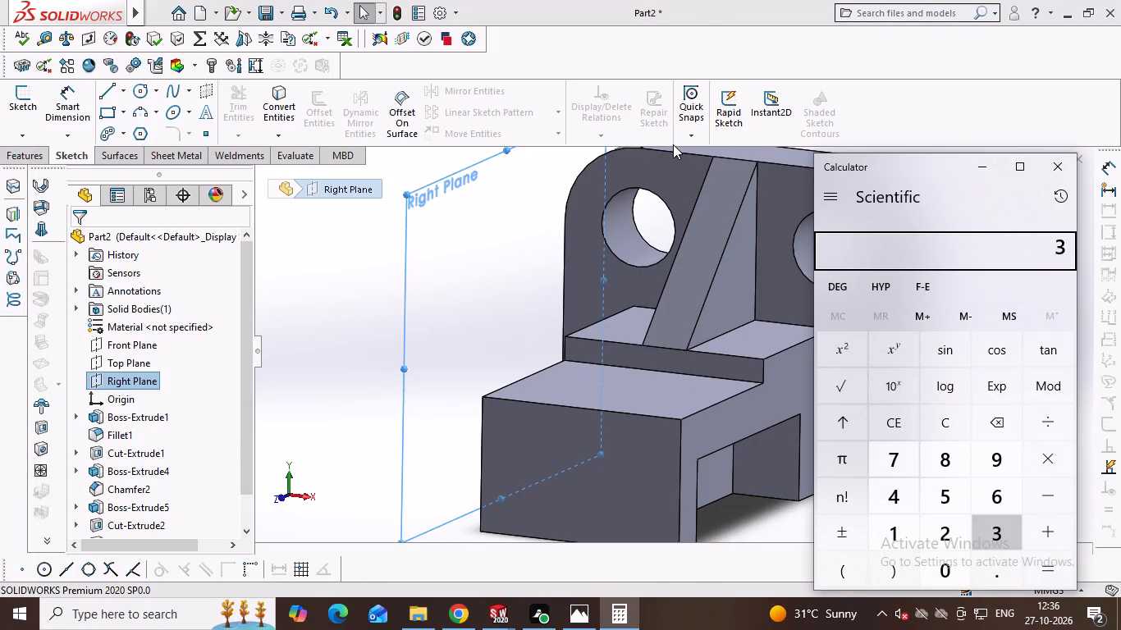
key(BackSpace)
text(92/)
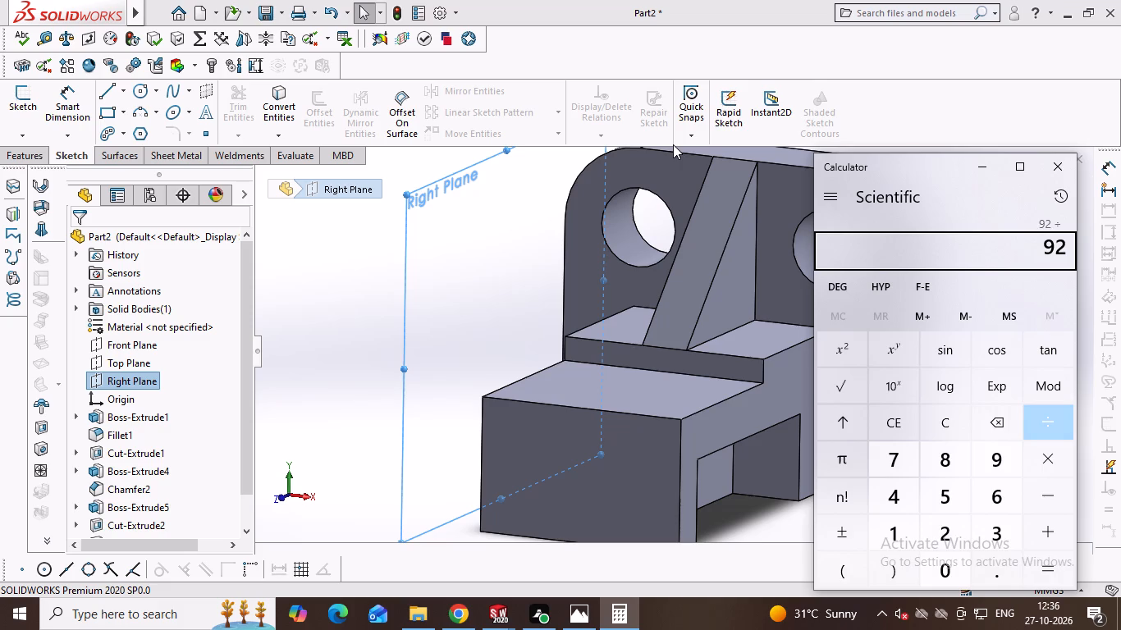
key(2)
key(Return)
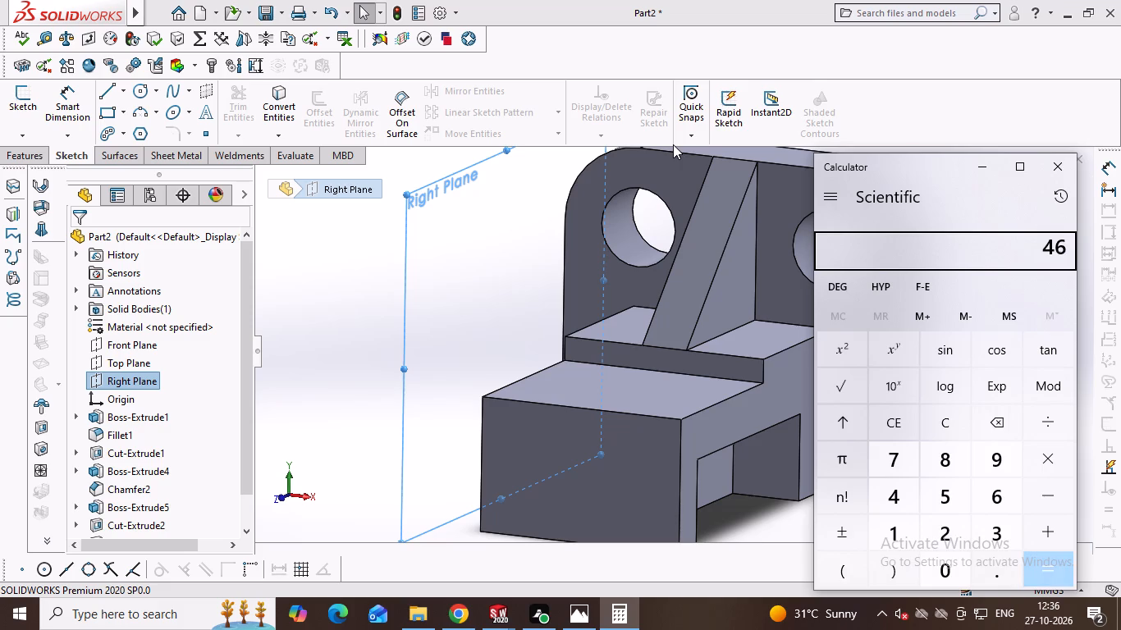
key(alt+Tab)
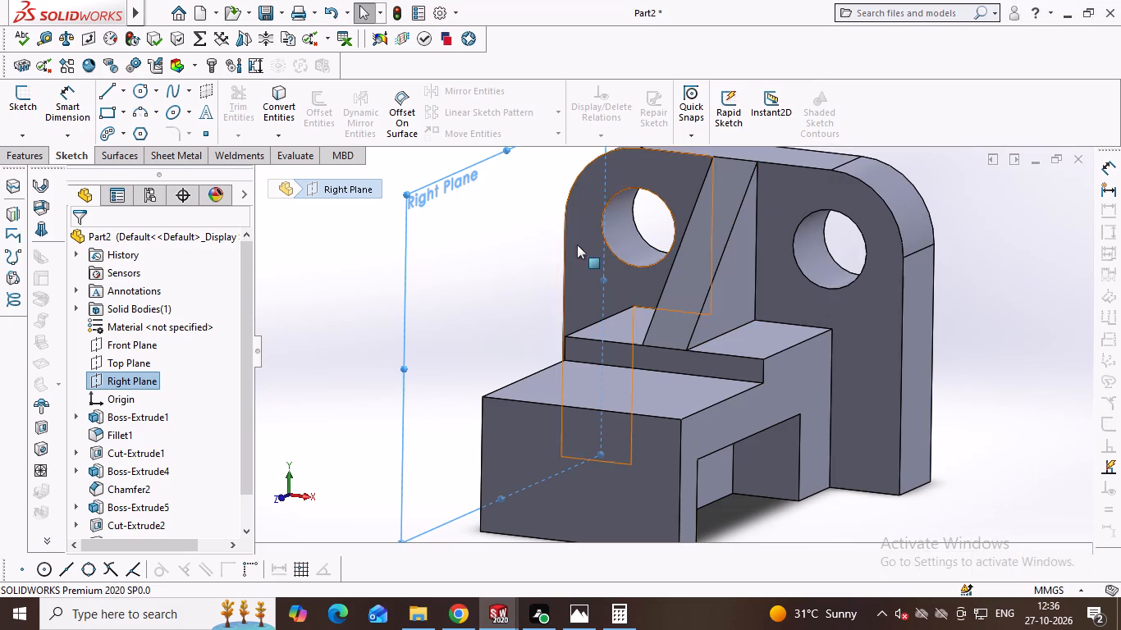
Create a reference plane offset 46 mm from the Right Plane, towards the middle of the bracket.
click(27, 155)
click(660, 126)
click(672, 157)
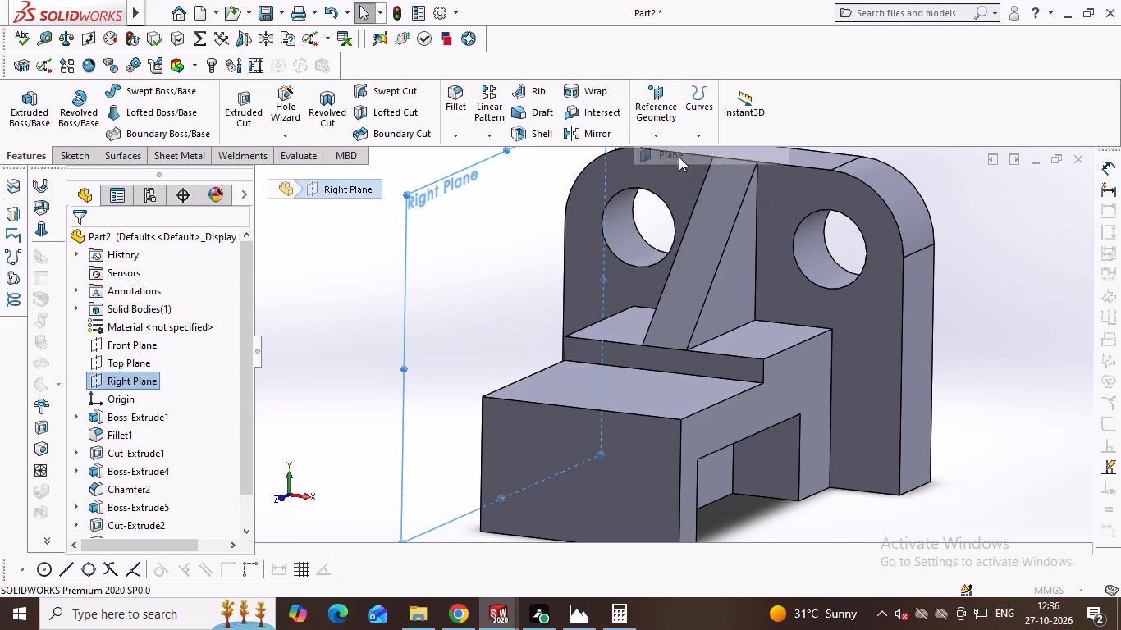
triple_click(154, 445)
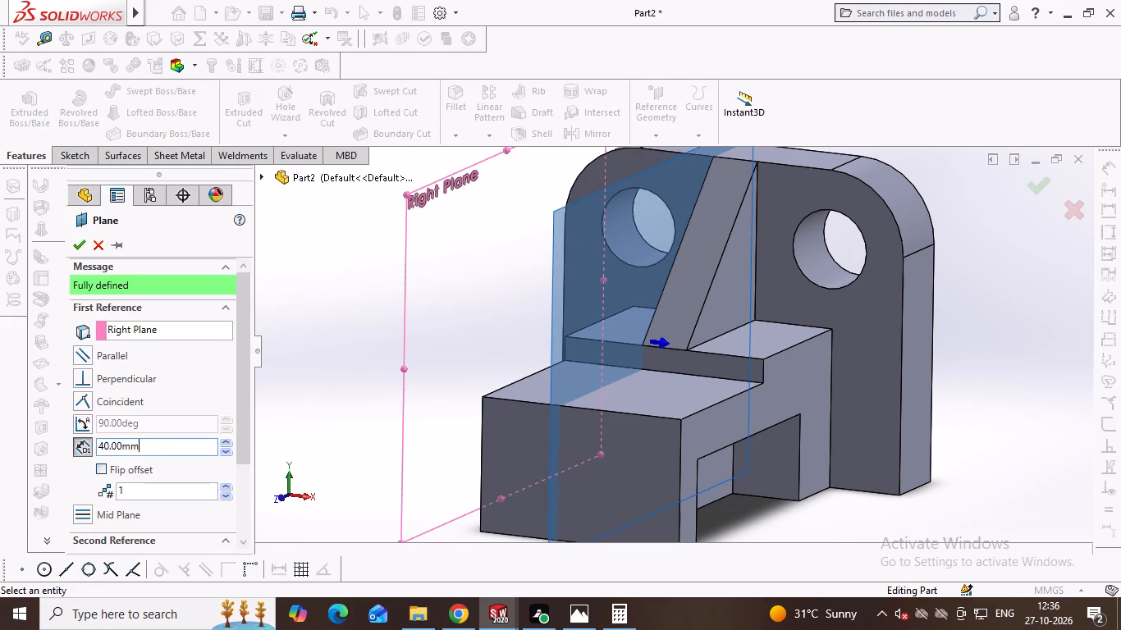
text(46)
key(Return)
key(Return)
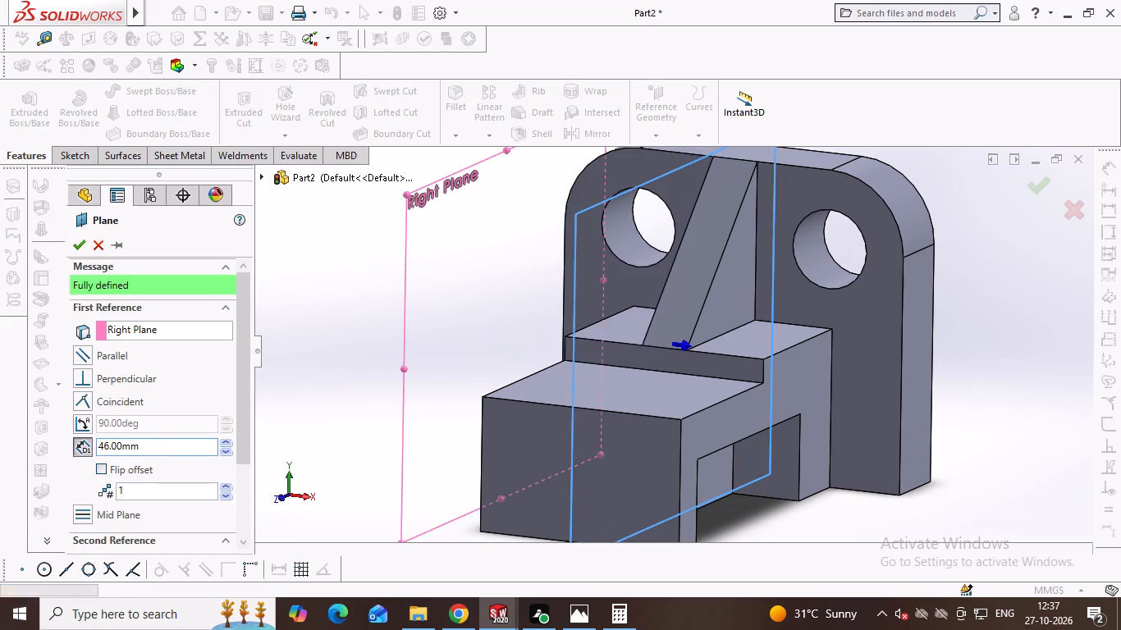
On a new sketch on the offset plane, draw a 24 mm horizontal line outward from the arm's upper front corner.
middle_drag(1017, 216, 986, 212)
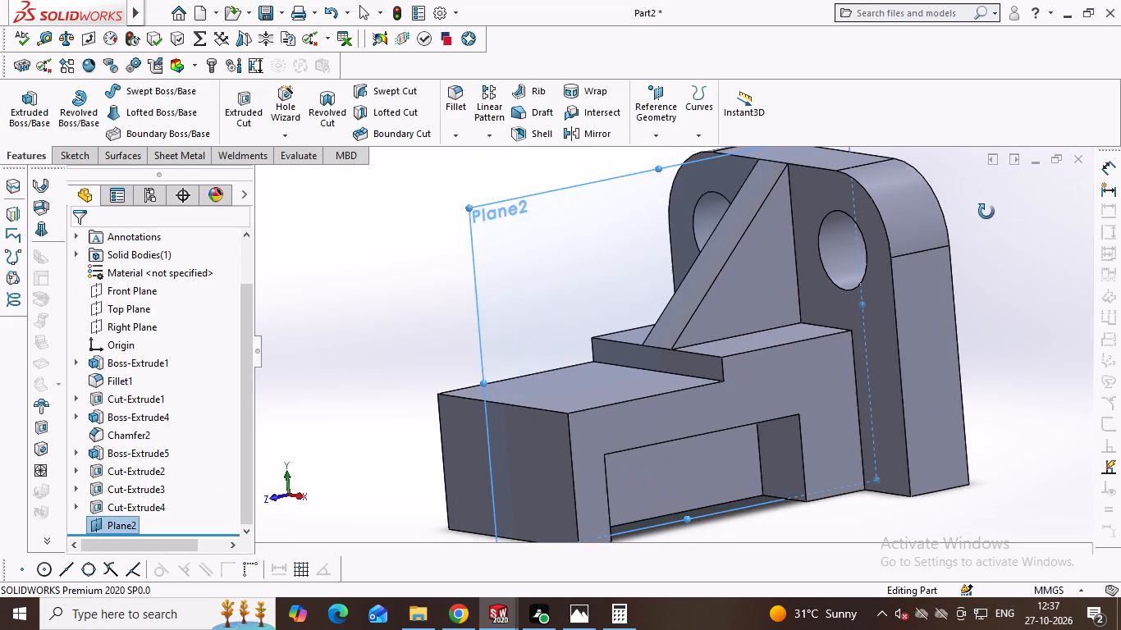
middle_drag(986, 212, 986, 213)
click(506, 245)
click(571, 204)
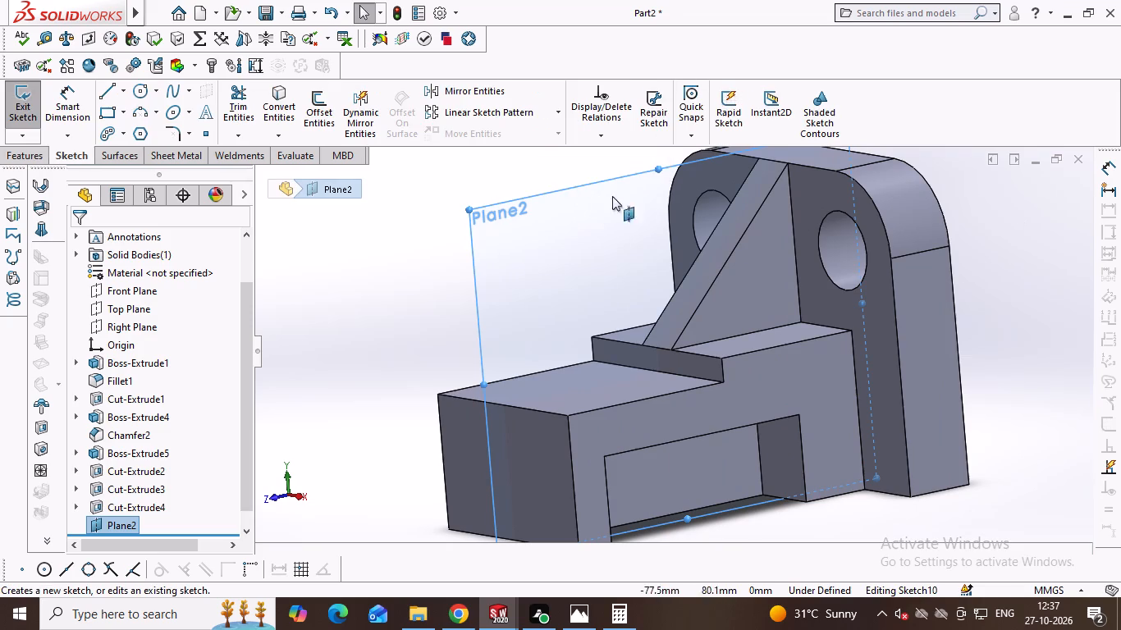
key(ctrl+8)
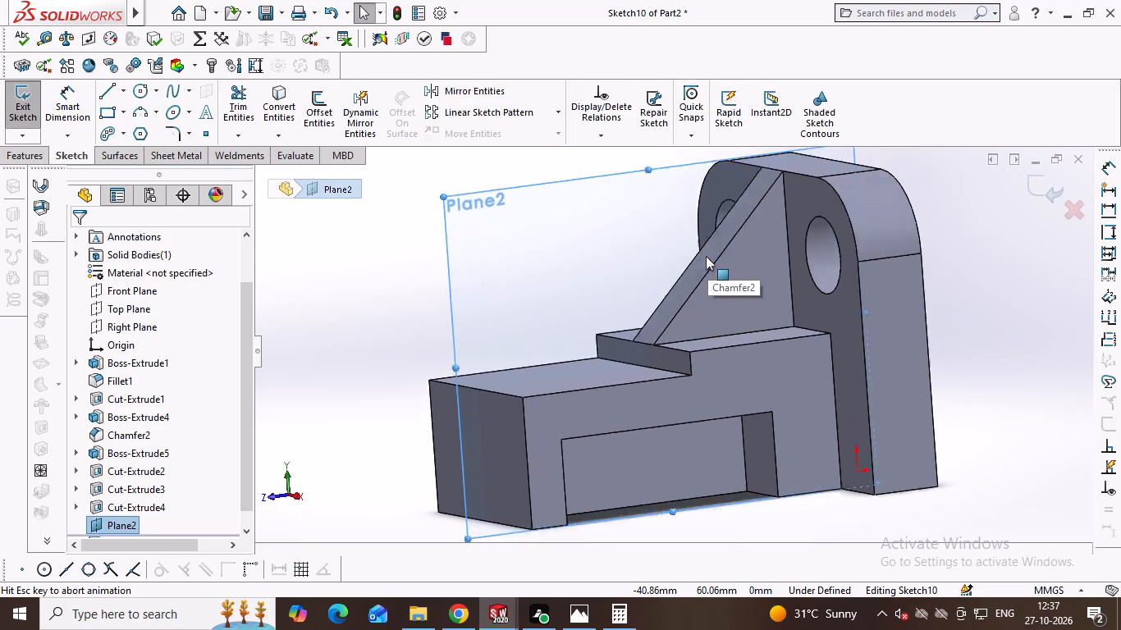
right_drag(526, 281, 463, 276)
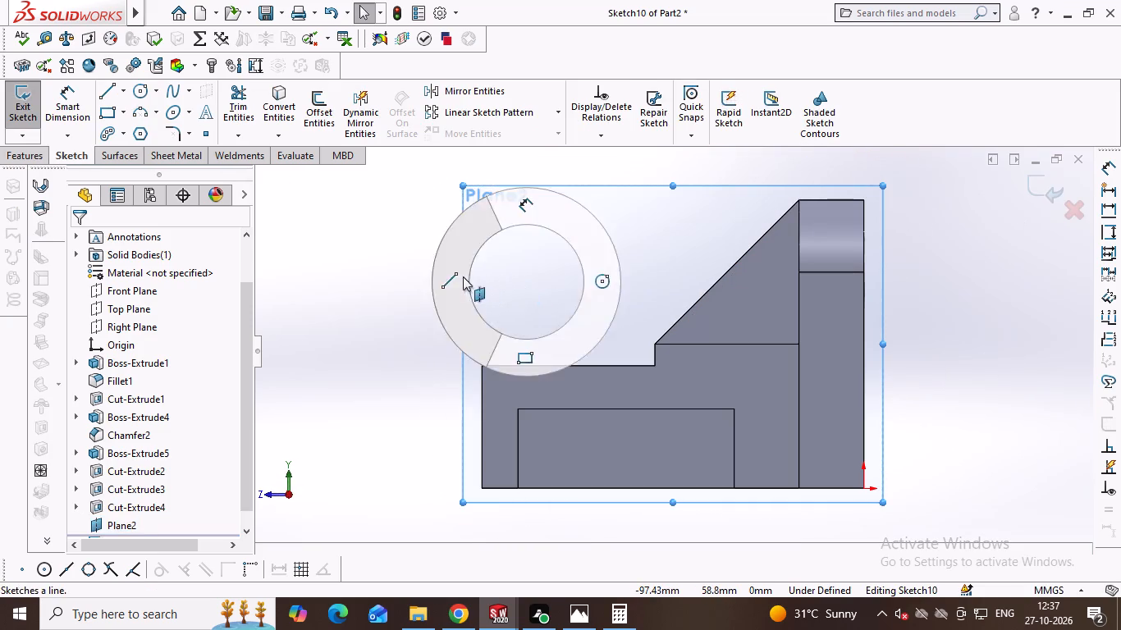
right_drag(463, 276, 410, 301)
click(480, 367)
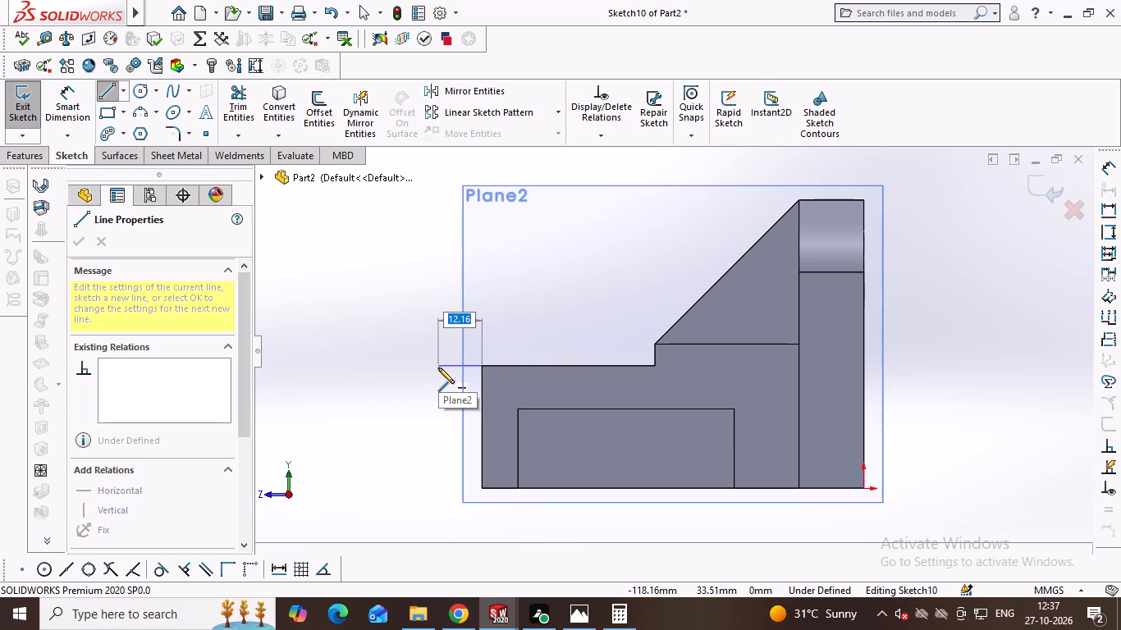
text(24)
key(Return)
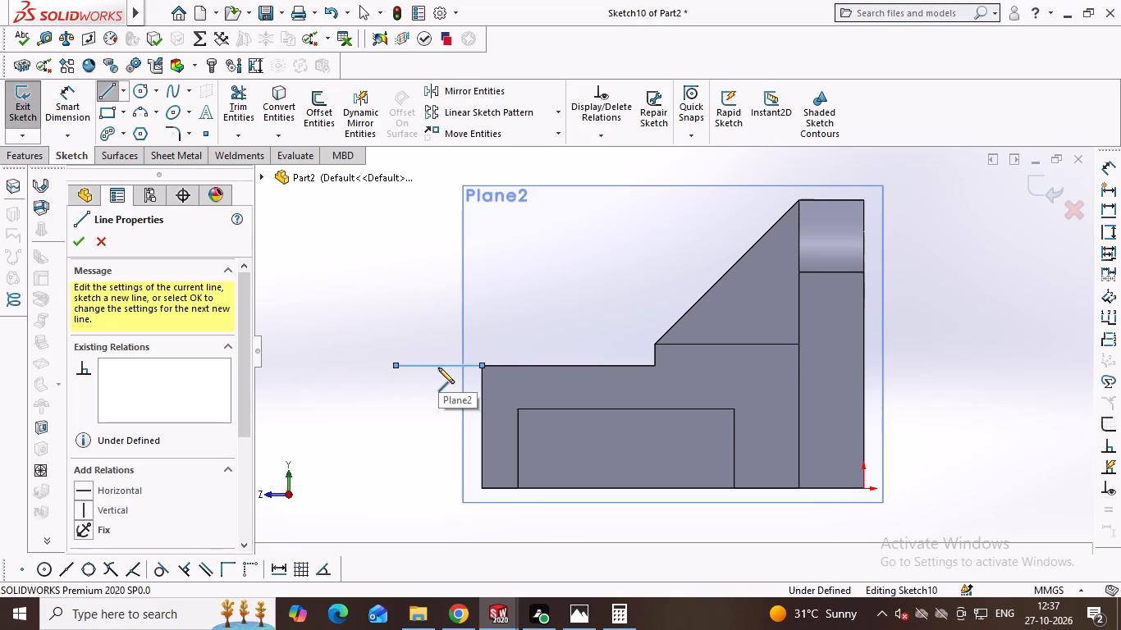
Switch to the reference isometric drawing to check the dimensions of the forked round end.
key(alt+Tab)
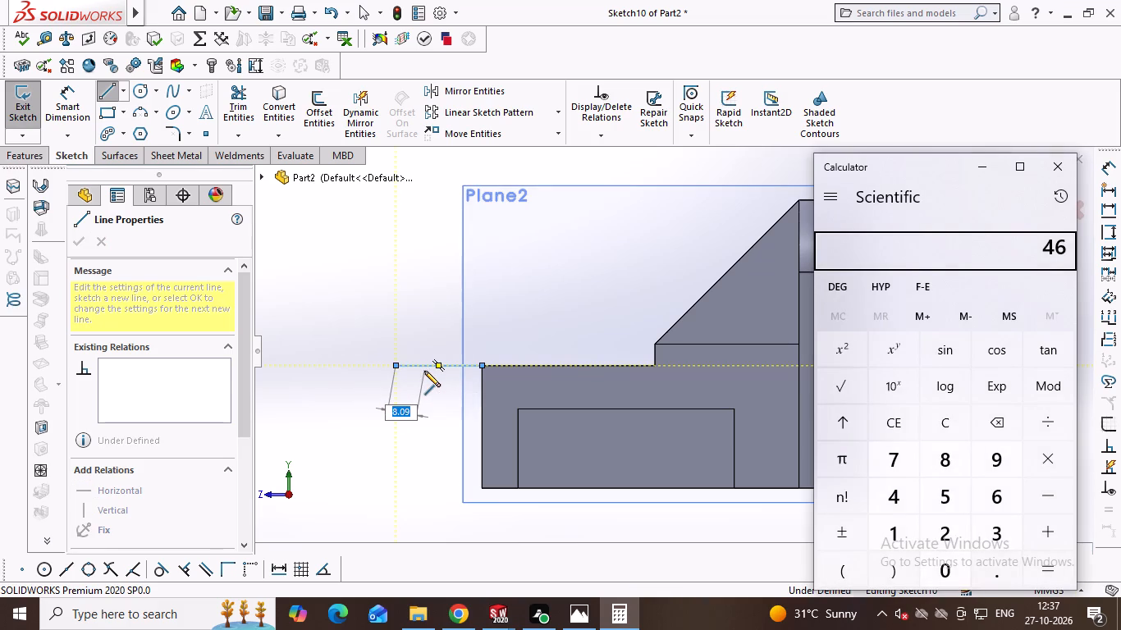
key(alt+Tab)
key(alt+Tab)
key(alt+Tab)
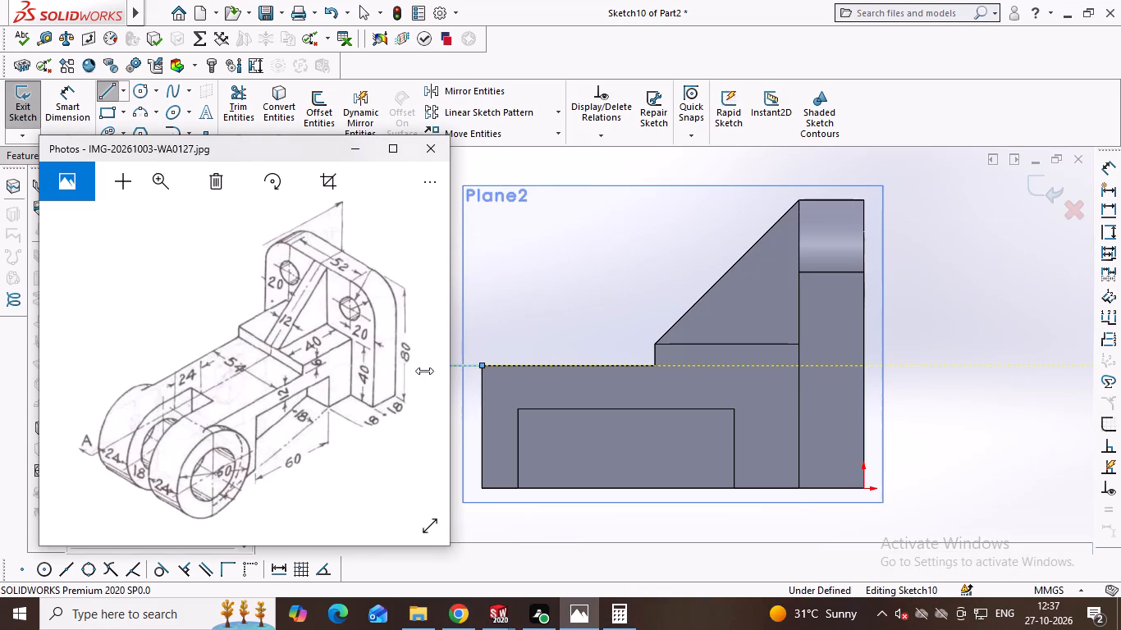
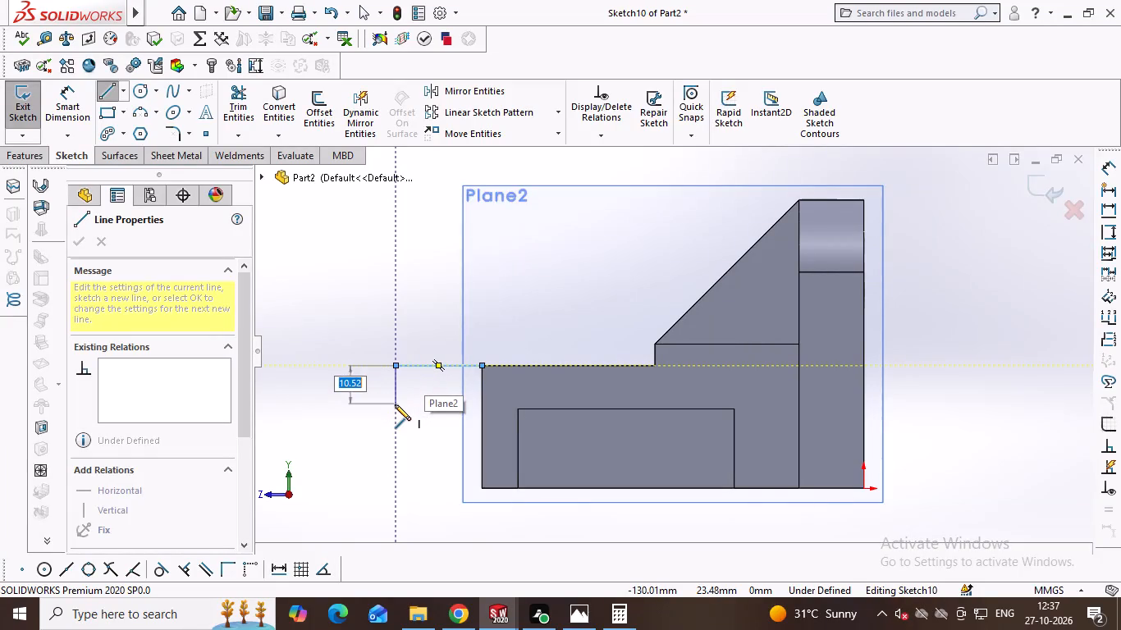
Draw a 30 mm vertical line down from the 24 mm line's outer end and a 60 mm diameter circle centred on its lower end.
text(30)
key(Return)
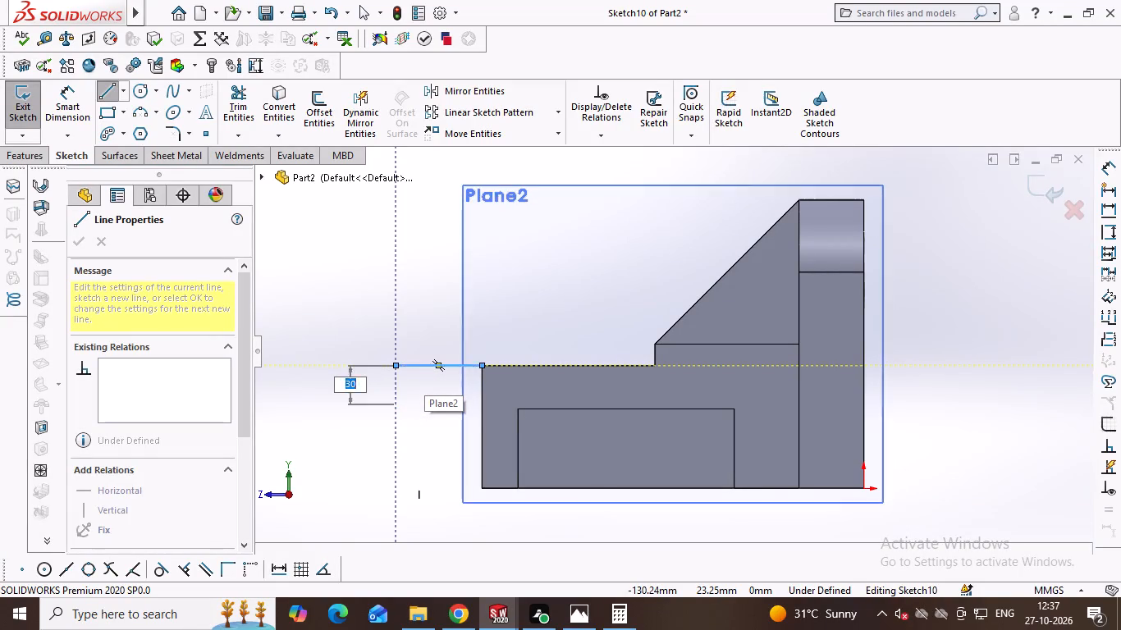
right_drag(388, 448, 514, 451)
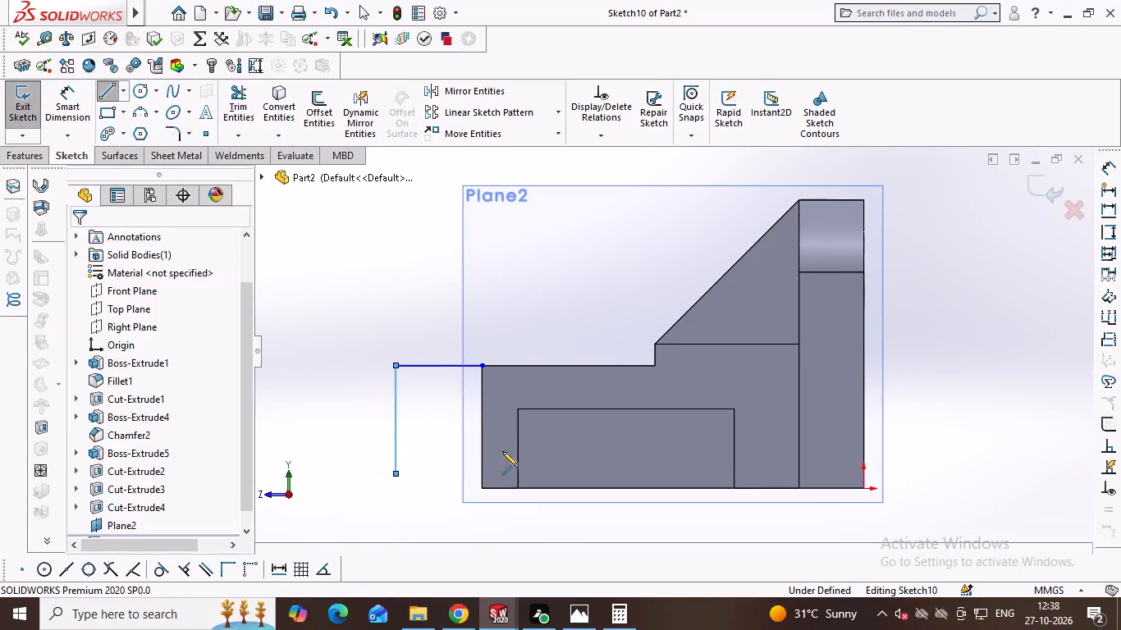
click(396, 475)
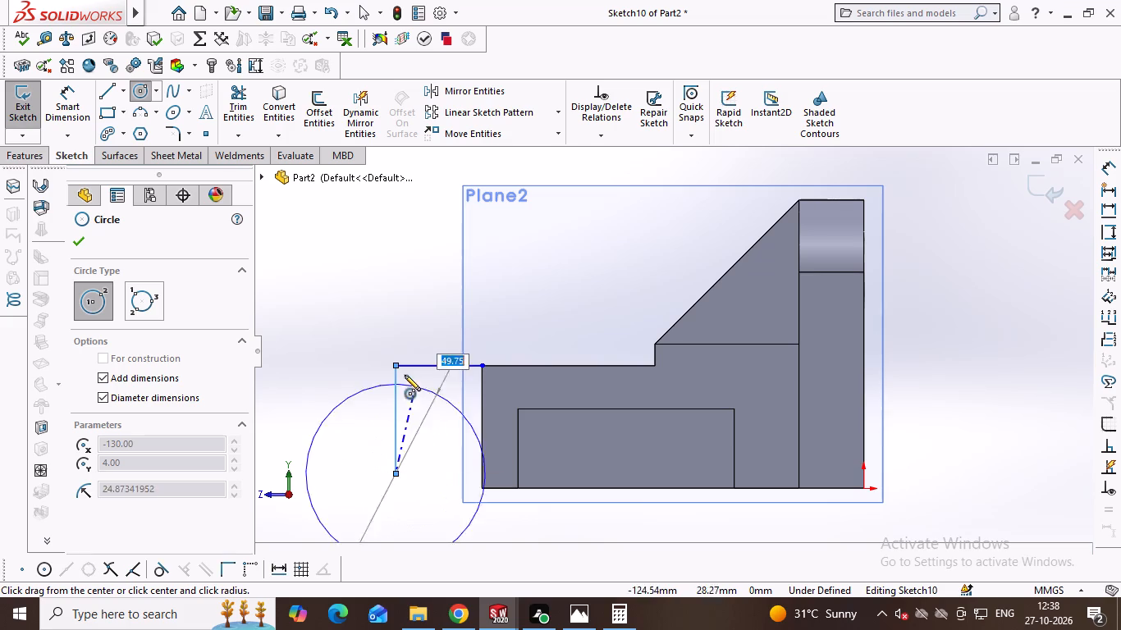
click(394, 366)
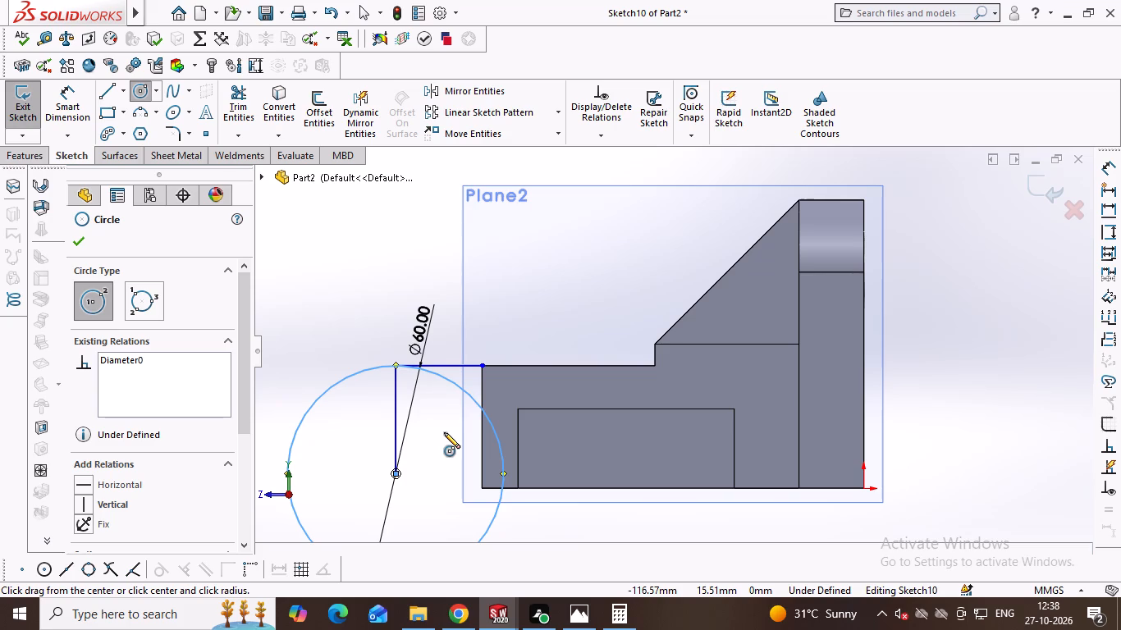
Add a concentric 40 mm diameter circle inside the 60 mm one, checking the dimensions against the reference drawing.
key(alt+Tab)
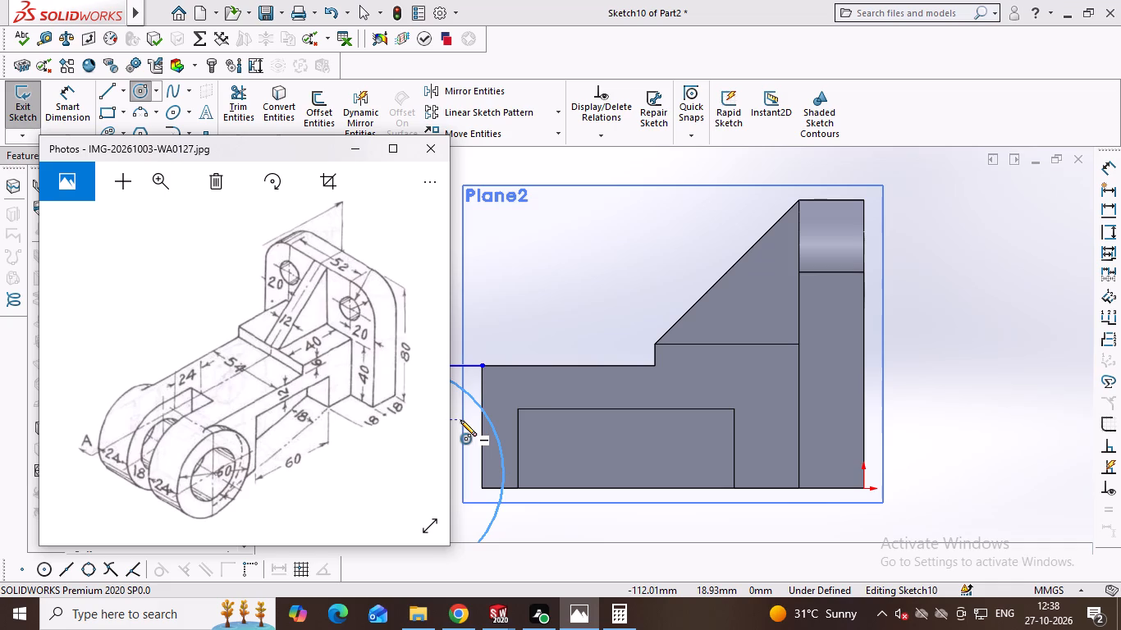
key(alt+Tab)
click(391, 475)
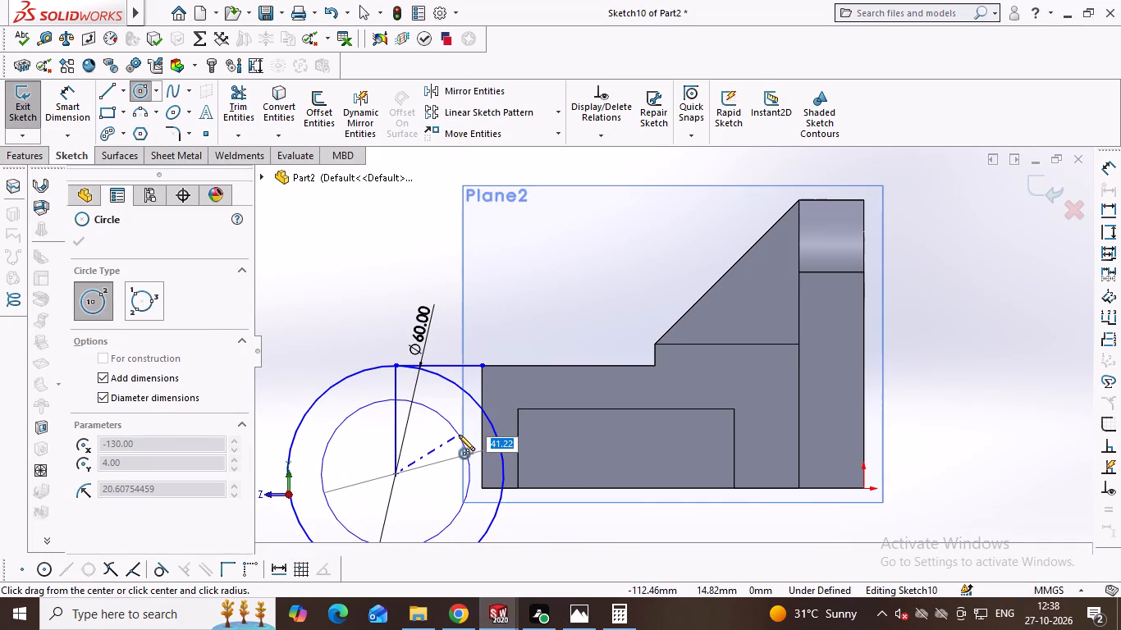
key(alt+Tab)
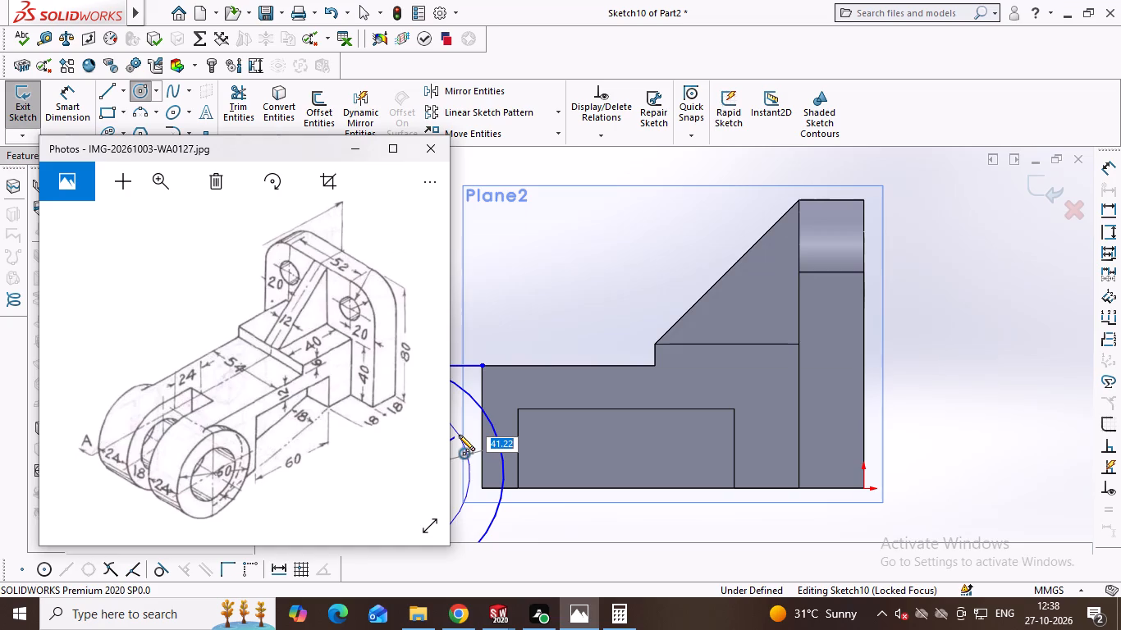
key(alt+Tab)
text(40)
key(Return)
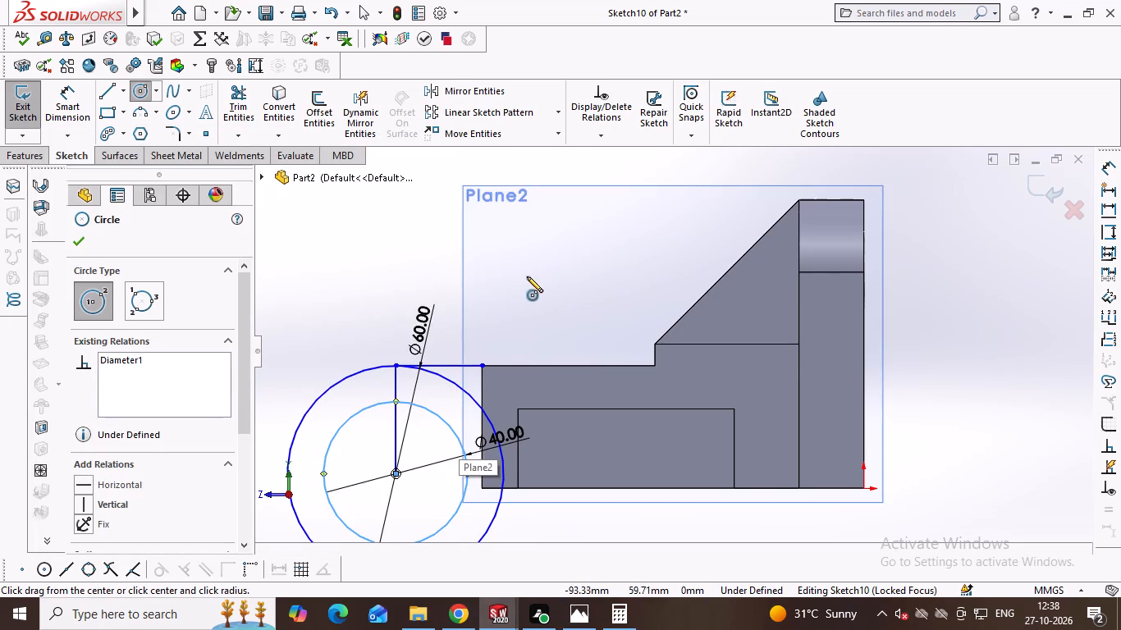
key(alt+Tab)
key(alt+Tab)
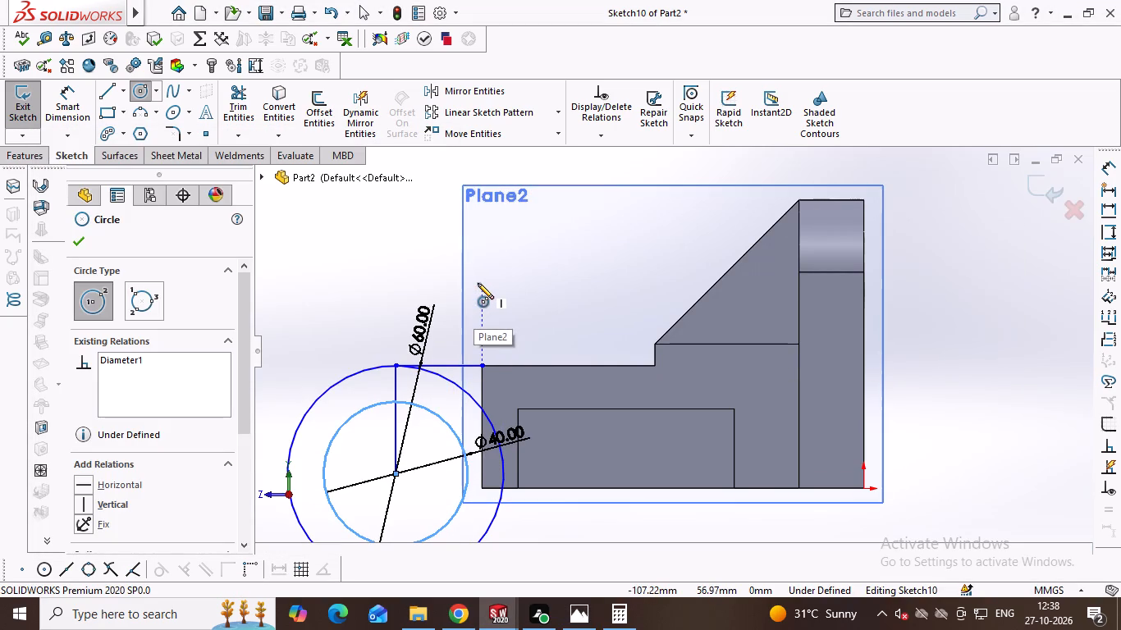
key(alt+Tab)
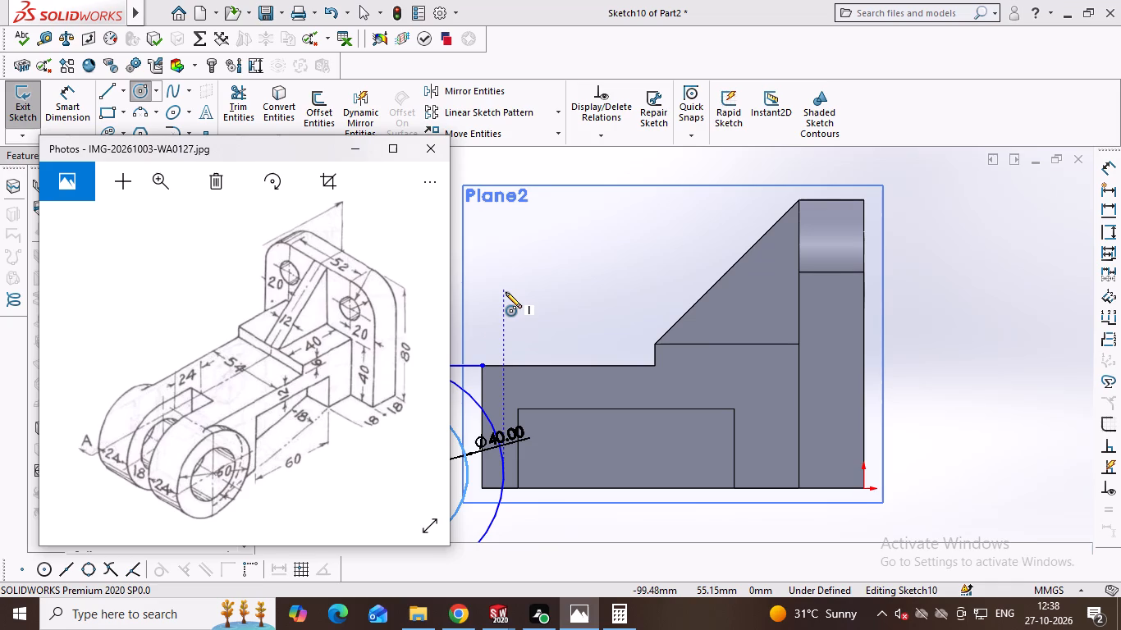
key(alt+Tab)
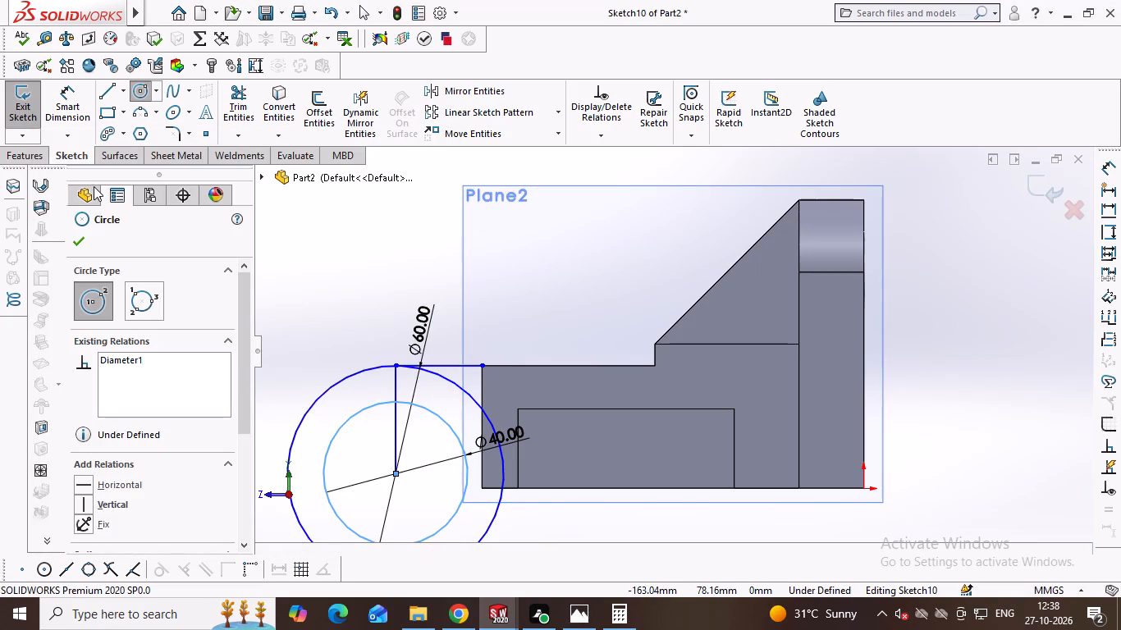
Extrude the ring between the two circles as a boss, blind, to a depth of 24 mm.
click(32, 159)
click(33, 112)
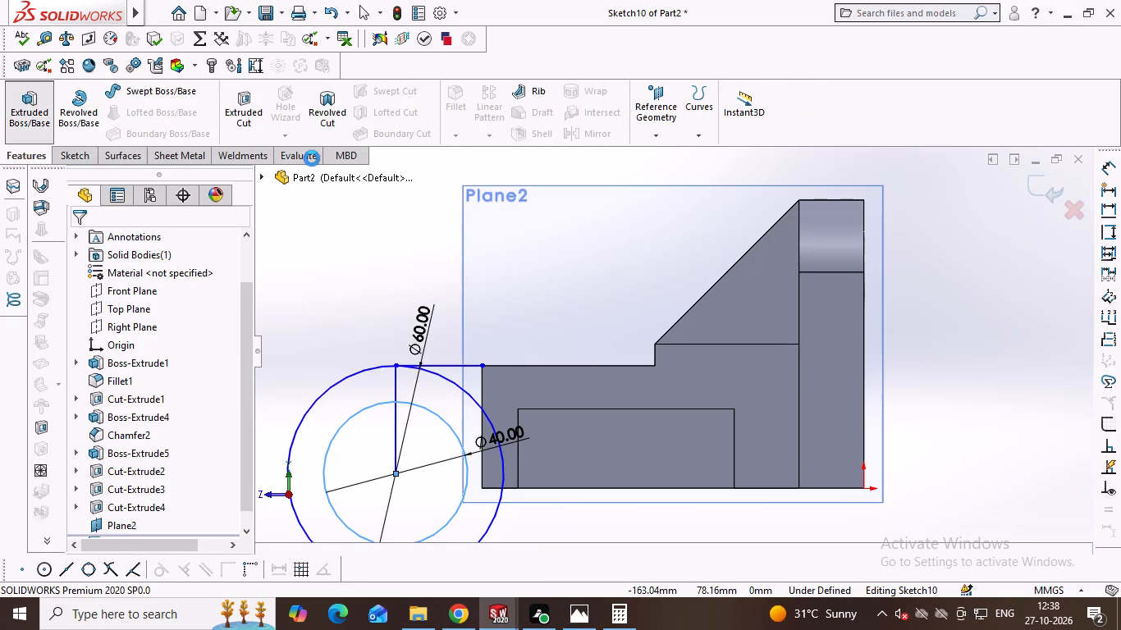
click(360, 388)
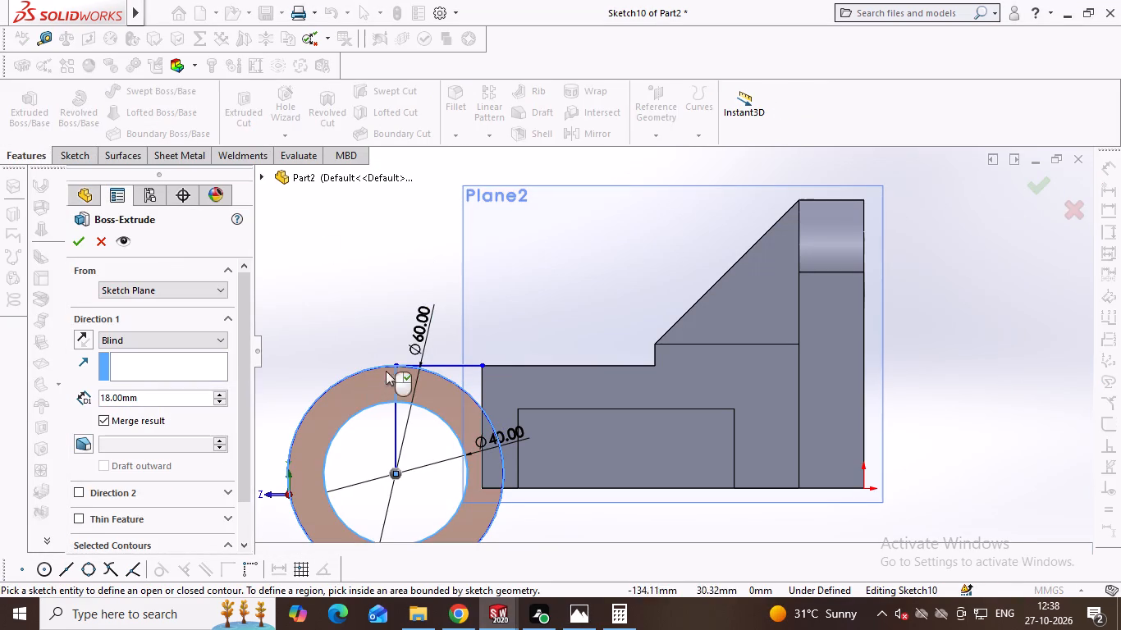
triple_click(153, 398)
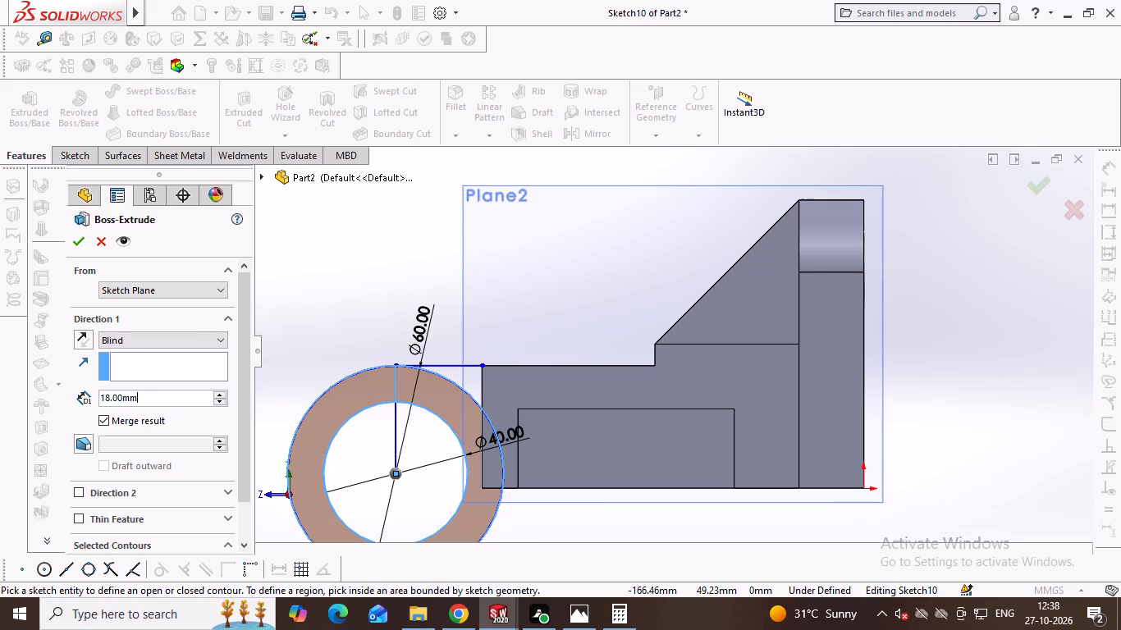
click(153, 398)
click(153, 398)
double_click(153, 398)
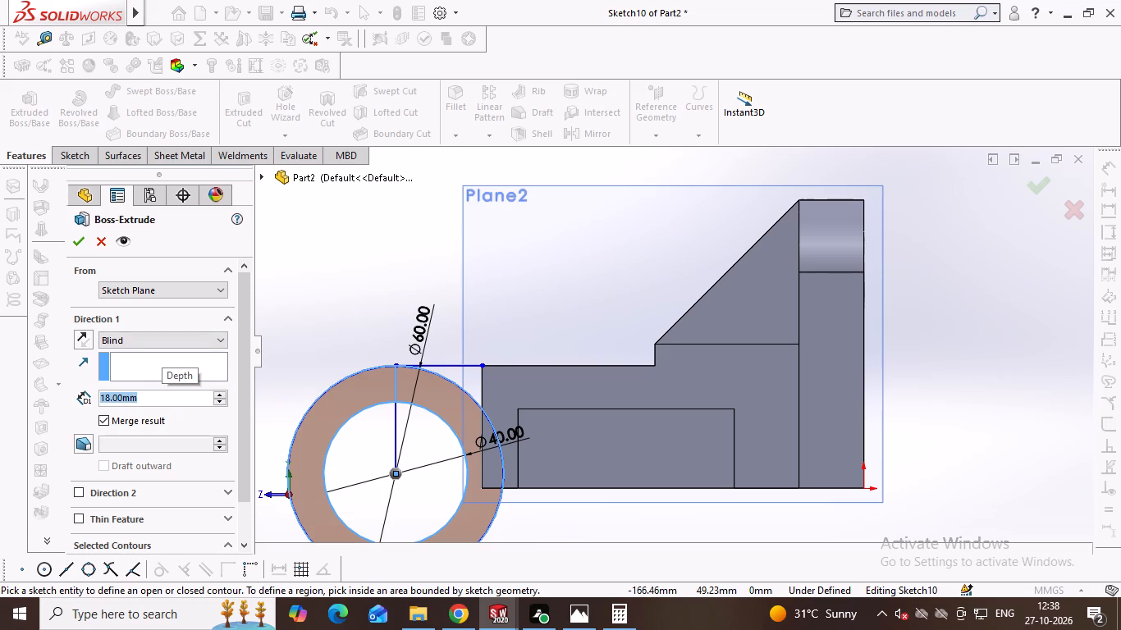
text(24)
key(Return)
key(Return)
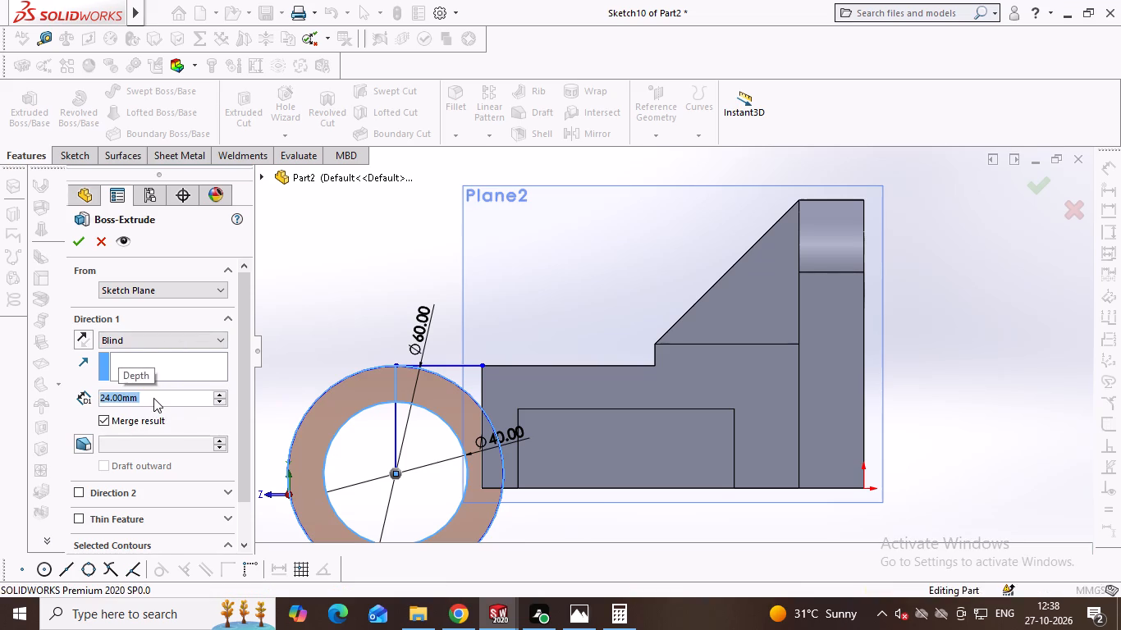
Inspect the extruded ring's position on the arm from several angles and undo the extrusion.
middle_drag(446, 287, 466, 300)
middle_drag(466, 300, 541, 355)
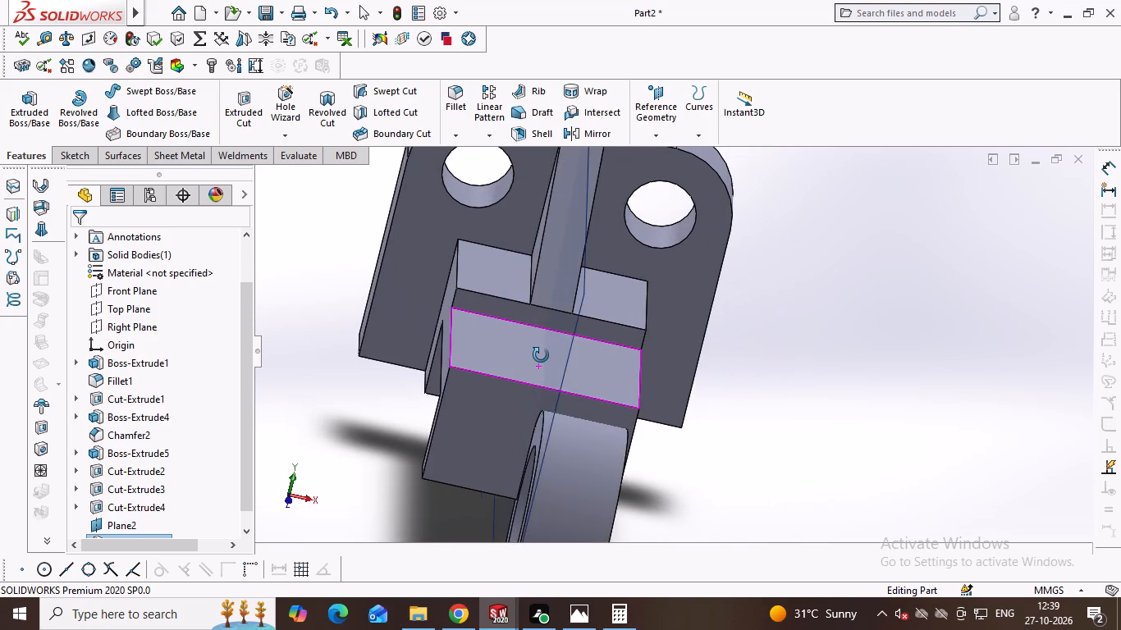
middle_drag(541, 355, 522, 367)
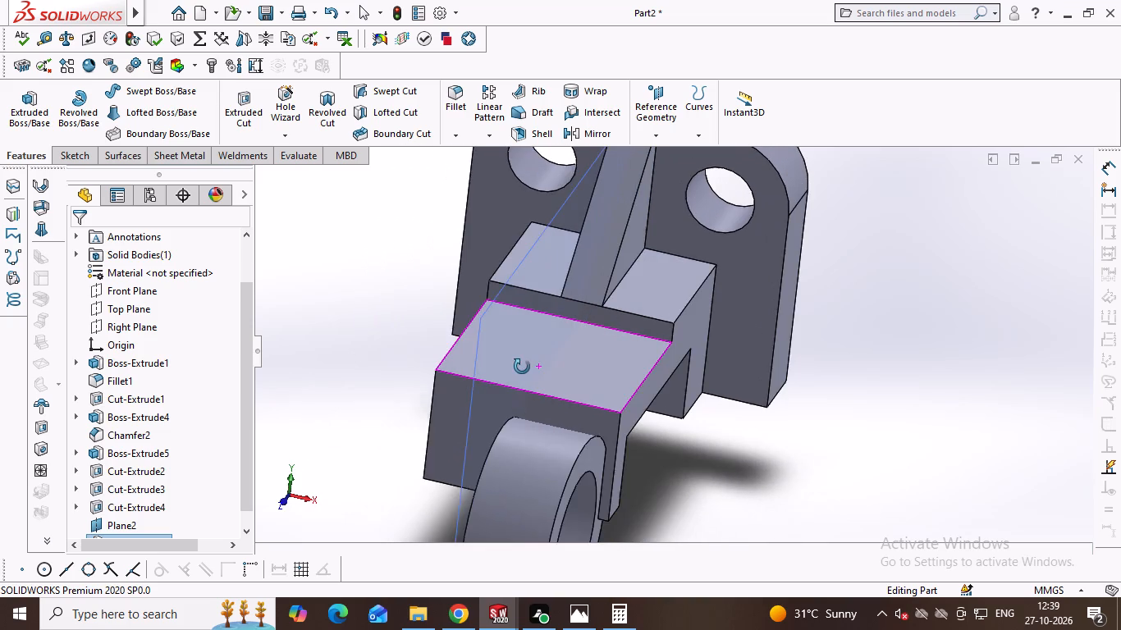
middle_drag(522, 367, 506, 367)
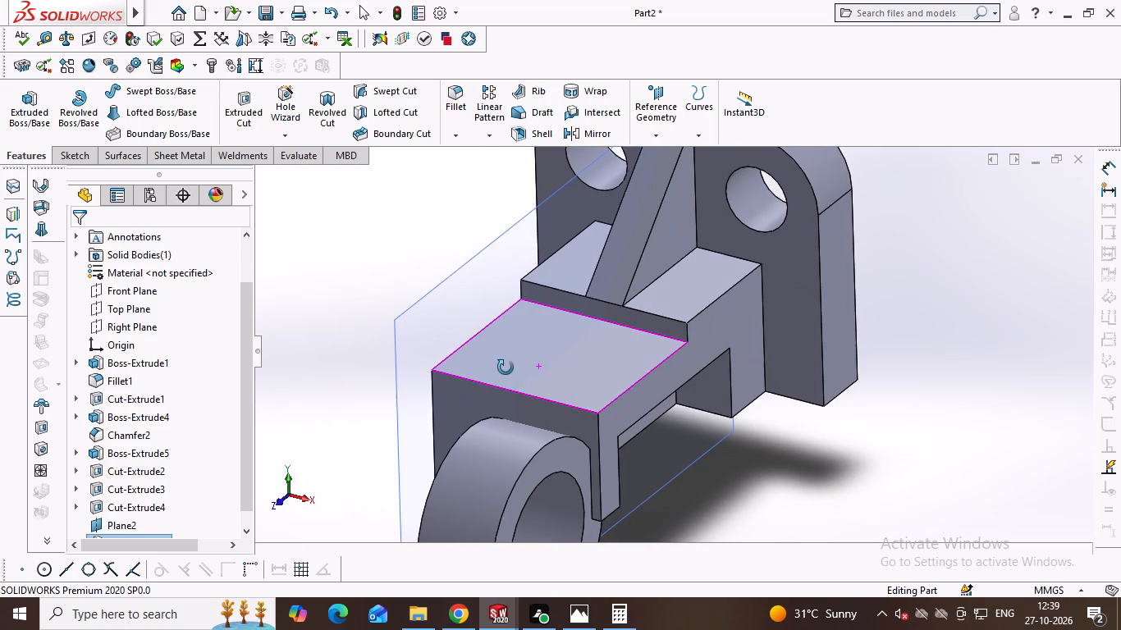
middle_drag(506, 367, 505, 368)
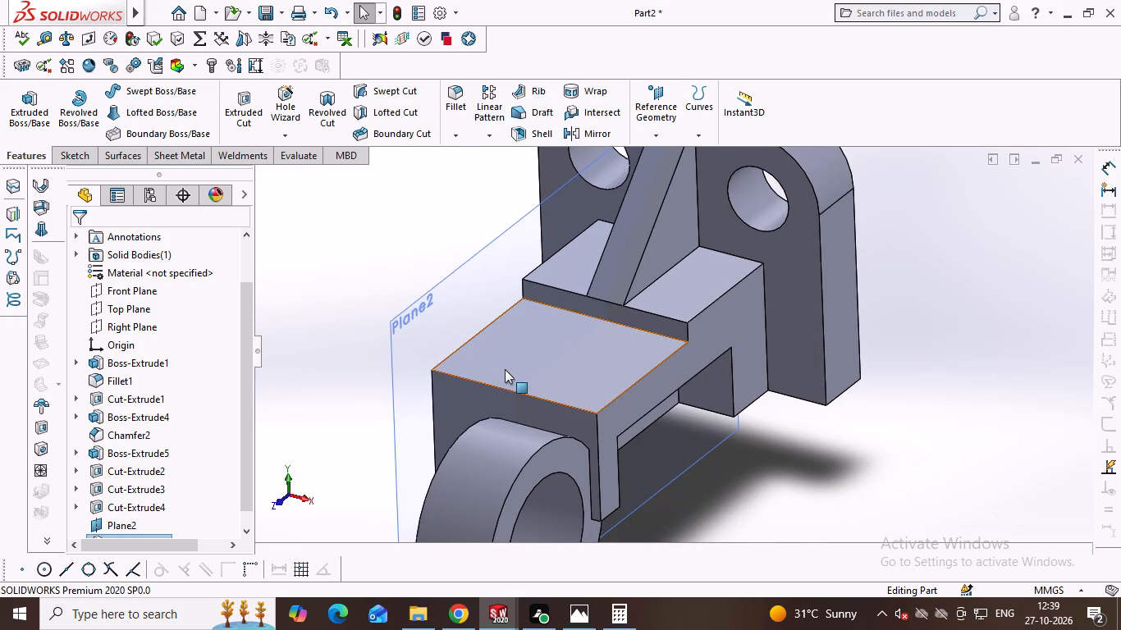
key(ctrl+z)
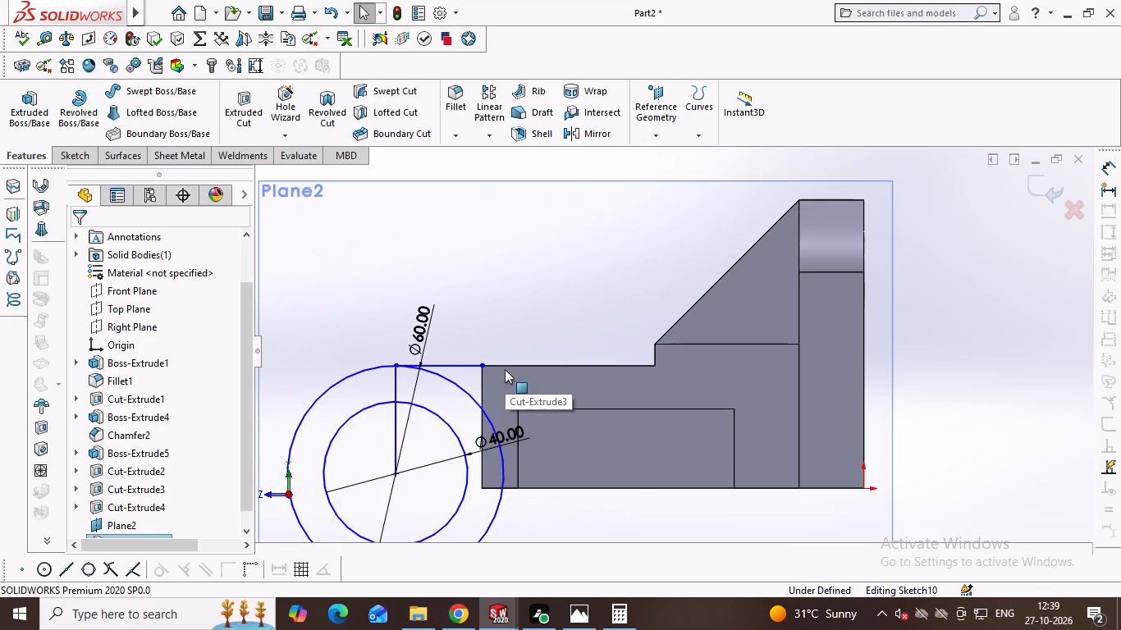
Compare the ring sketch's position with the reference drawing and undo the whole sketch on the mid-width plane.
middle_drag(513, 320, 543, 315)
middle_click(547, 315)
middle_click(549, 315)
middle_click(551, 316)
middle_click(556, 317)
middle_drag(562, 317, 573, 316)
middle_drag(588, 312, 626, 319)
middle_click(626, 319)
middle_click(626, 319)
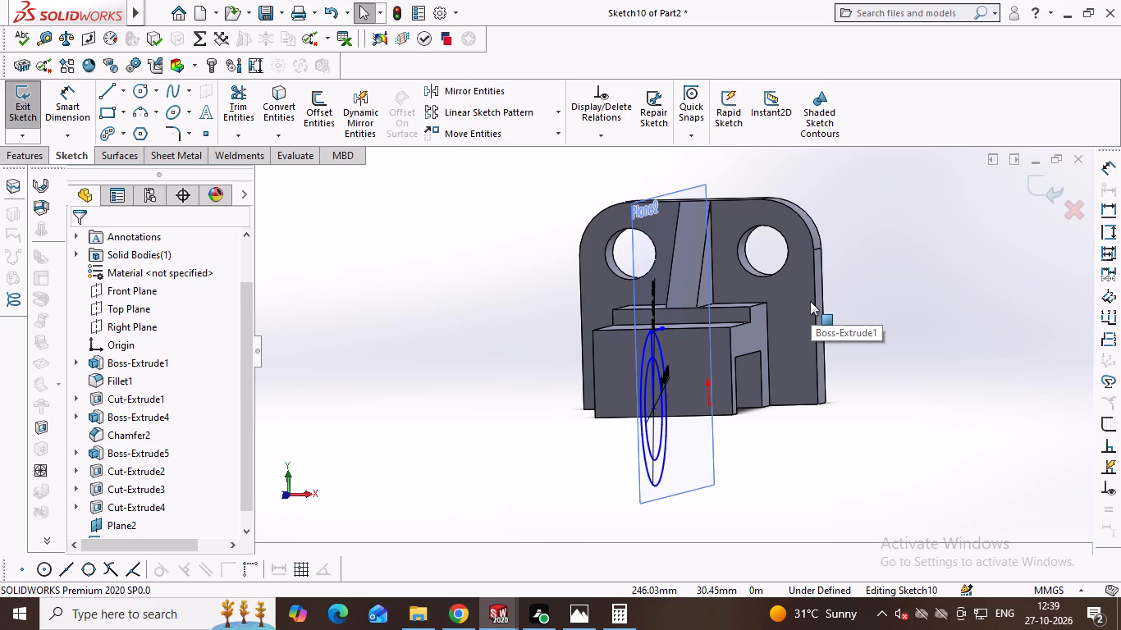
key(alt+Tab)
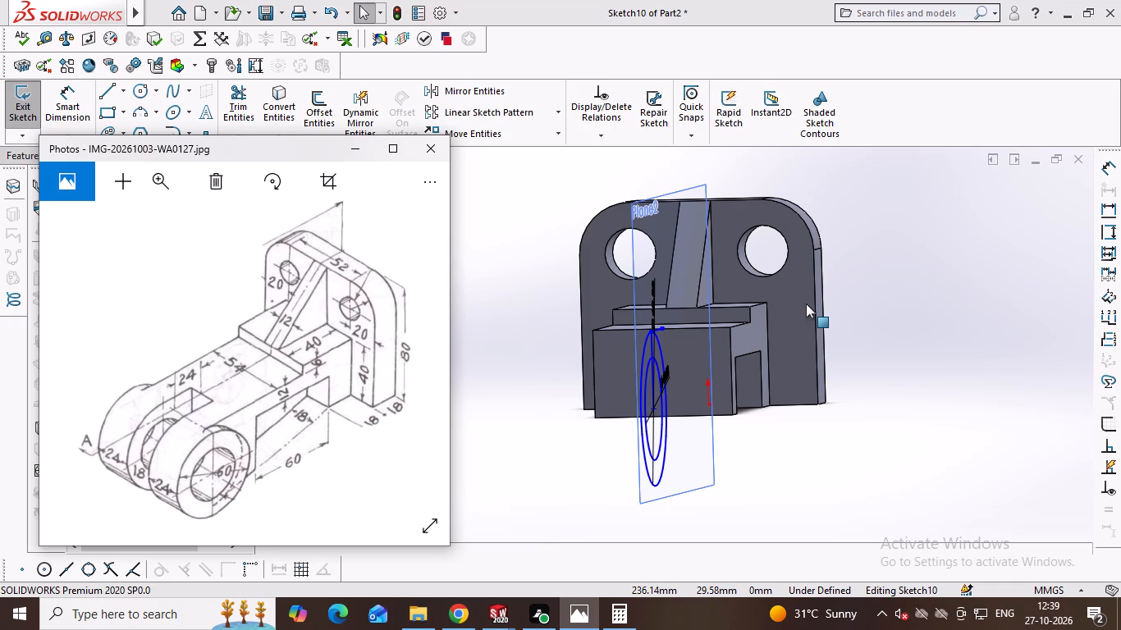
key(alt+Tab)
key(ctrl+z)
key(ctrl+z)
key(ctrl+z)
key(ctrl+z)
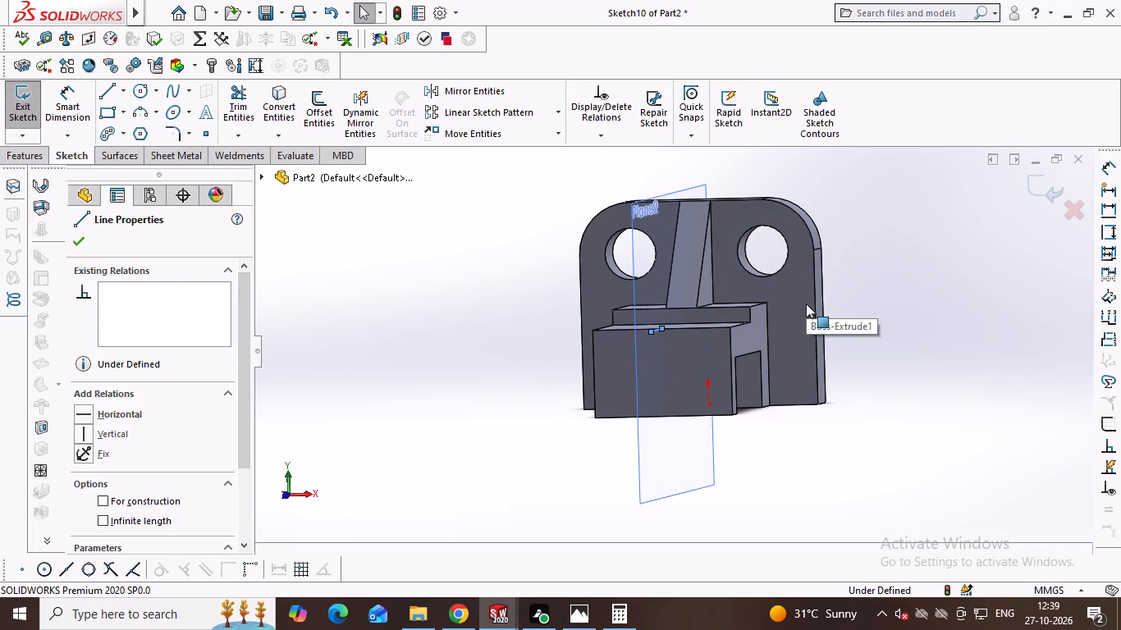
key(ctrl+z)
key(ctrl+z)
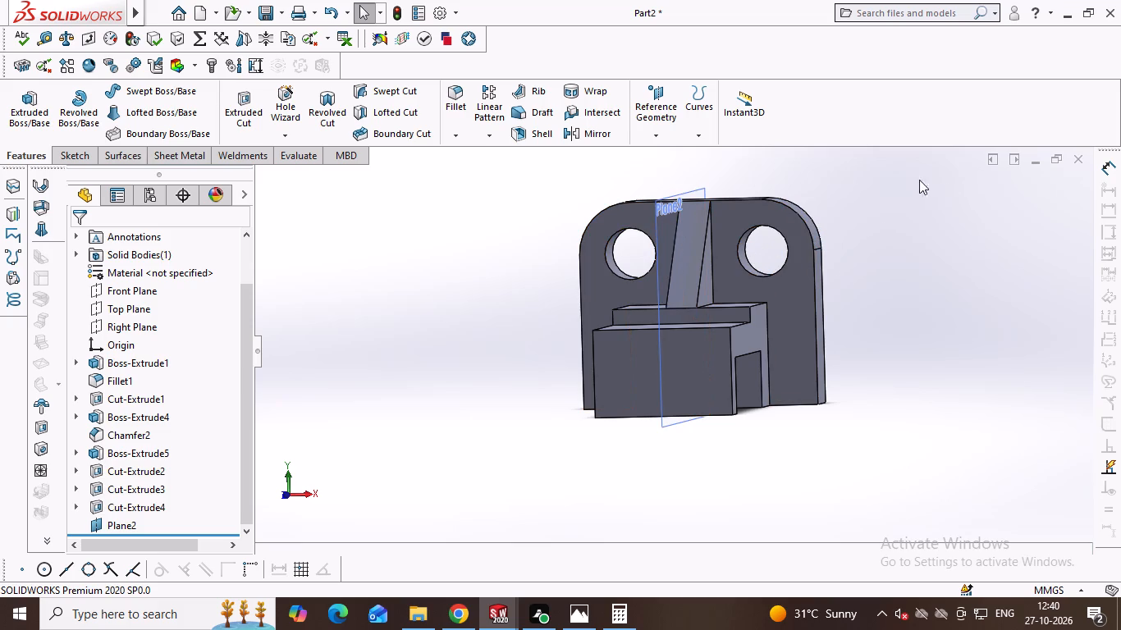
Create a reference plane offset 12 mm from Plane2, the mid-width plane.
middle_drag(944, 182, 904, 180)
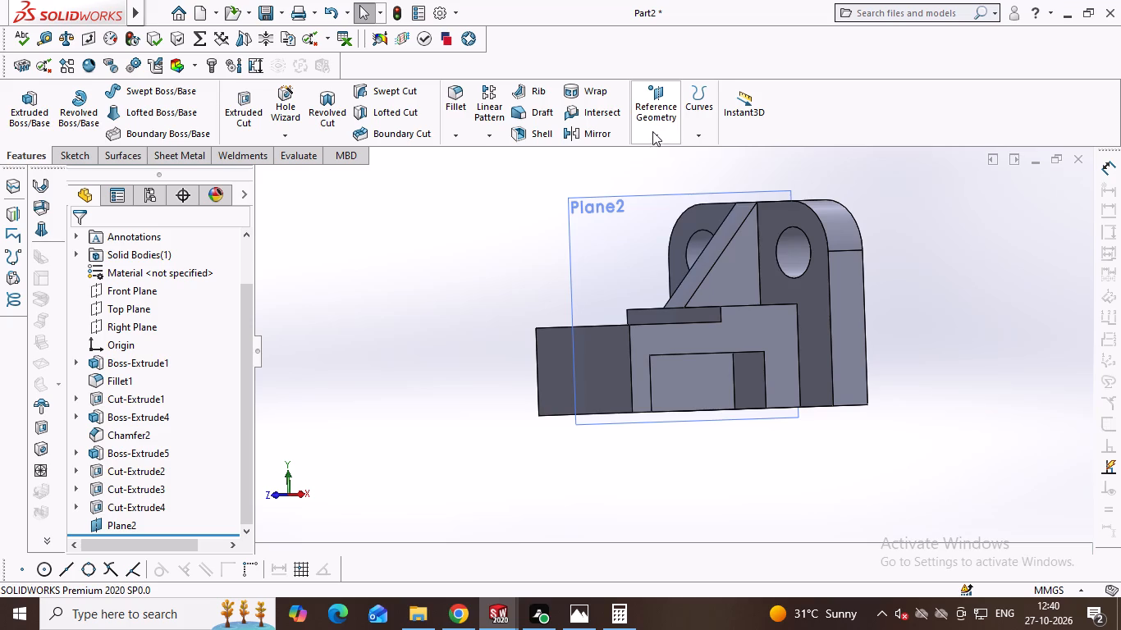
click(651, 134)
click(669, 152)
click(595, 216)
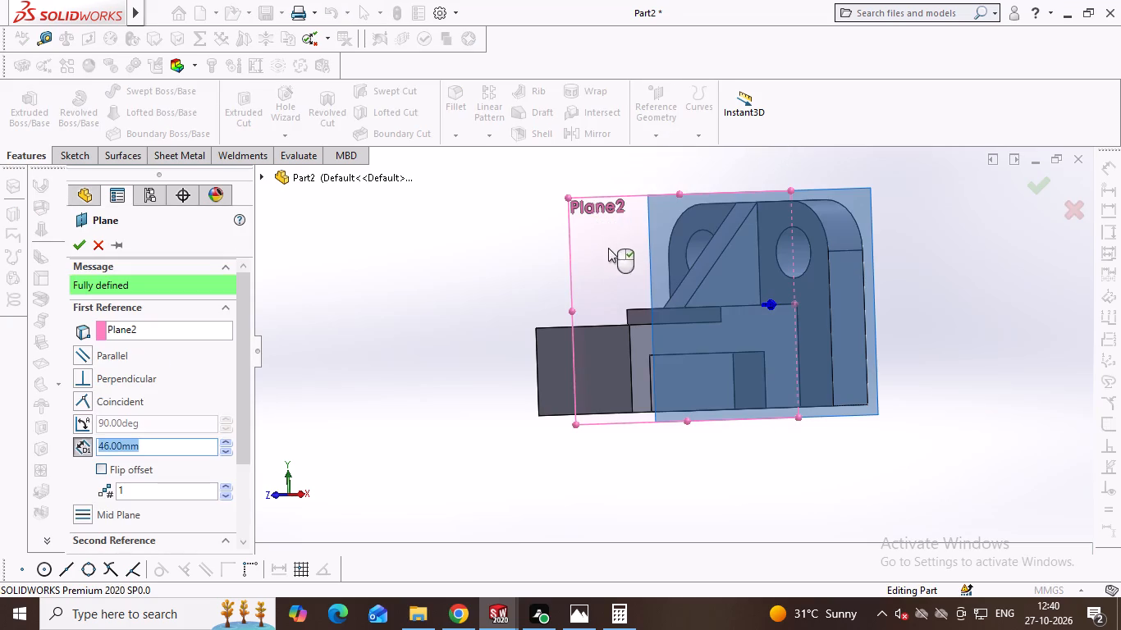
text(12)
key(Return)
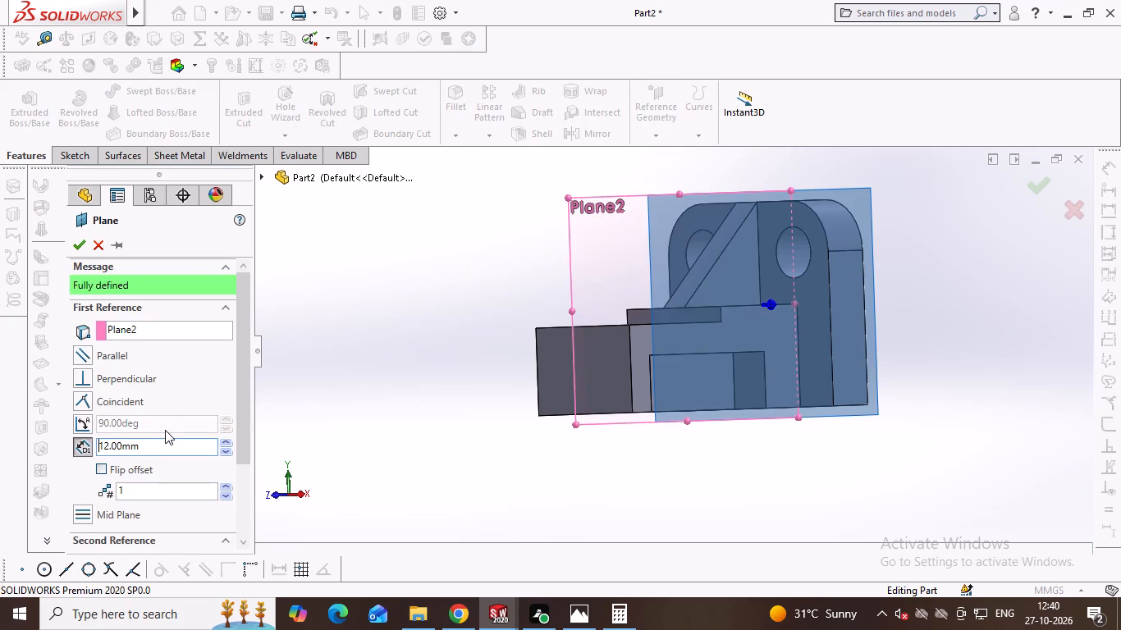
key(Return)
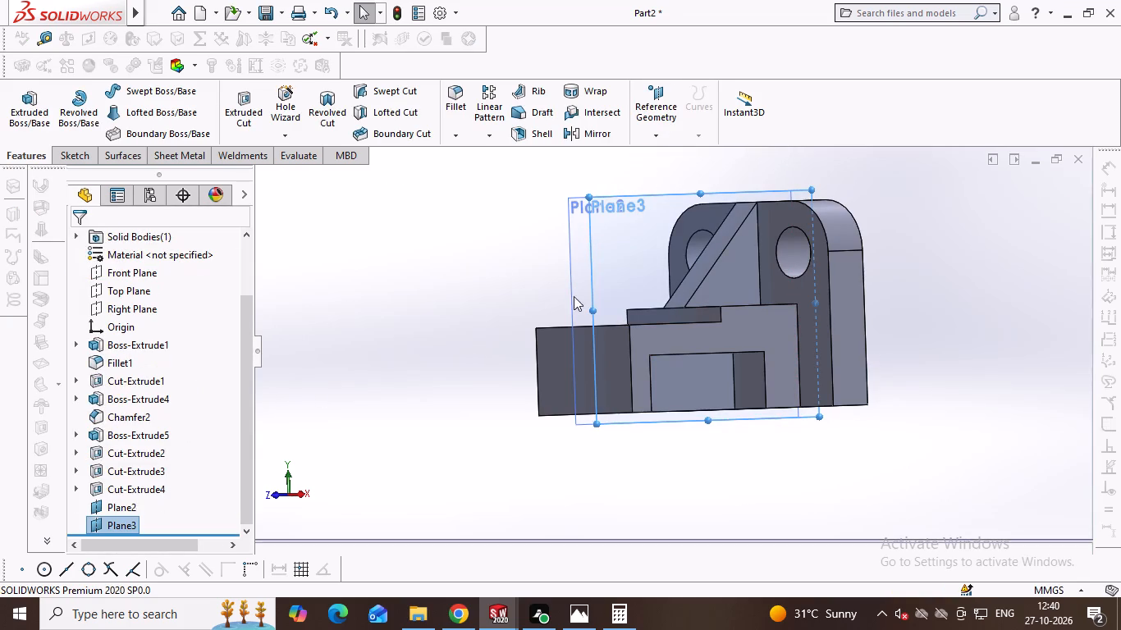
On a new sketch on the 12 mm offset plane, draw a 24 mm horizontal line outward from the arm's upper front corner.
middle_drag(740, 205, 789, 149)
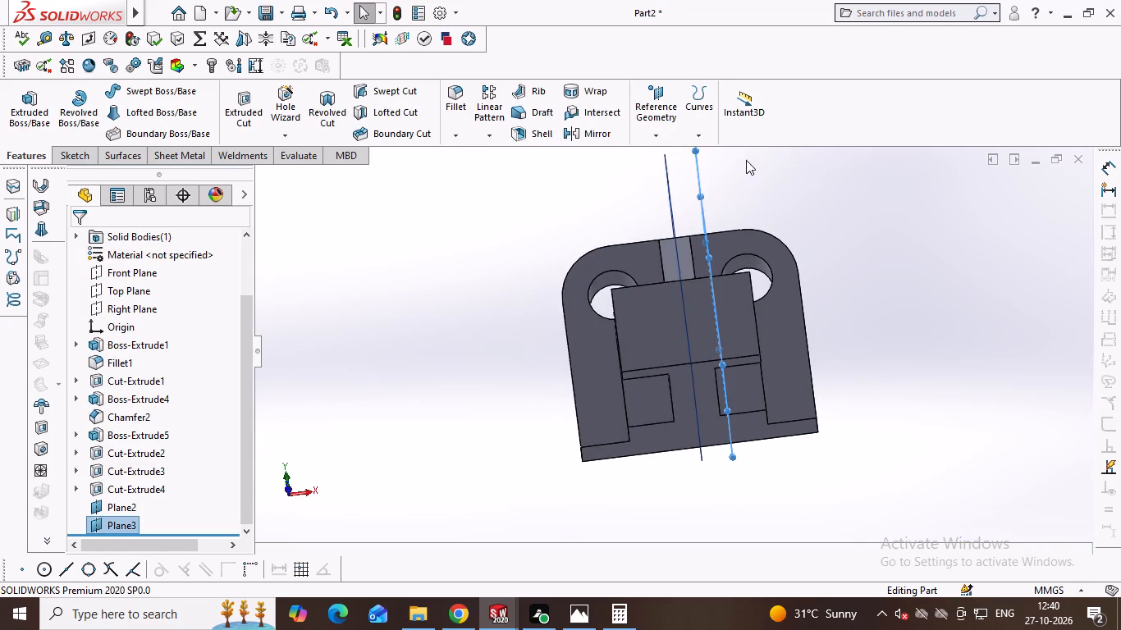
middle_drag(745, 157, 725, 159)
click(689, 185)
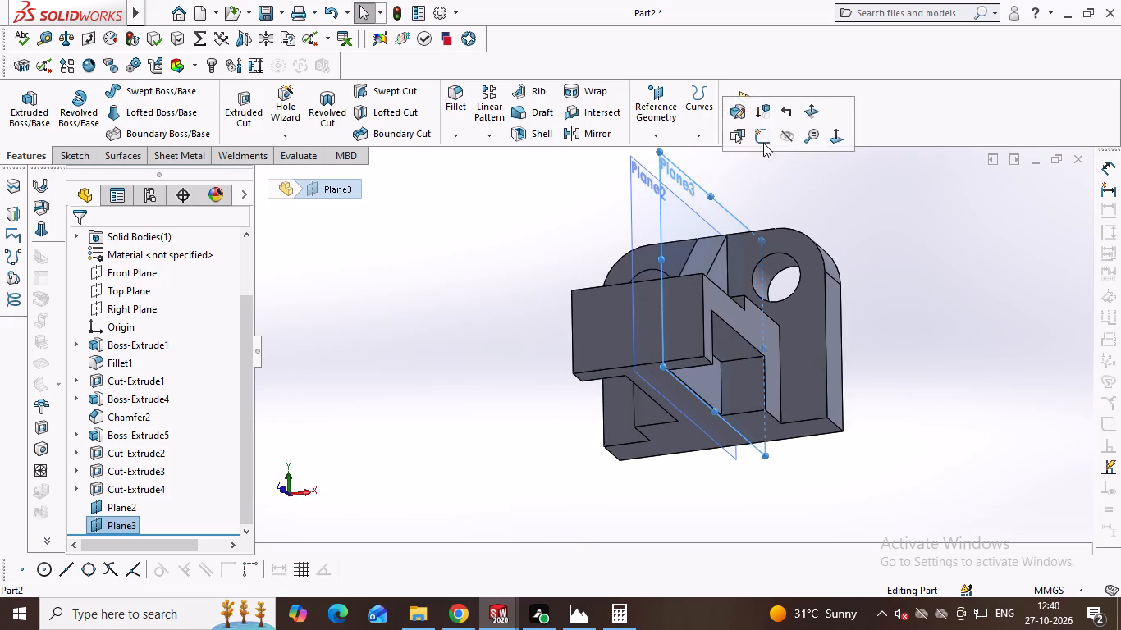
click(770, 135)
key(ctrl+8)
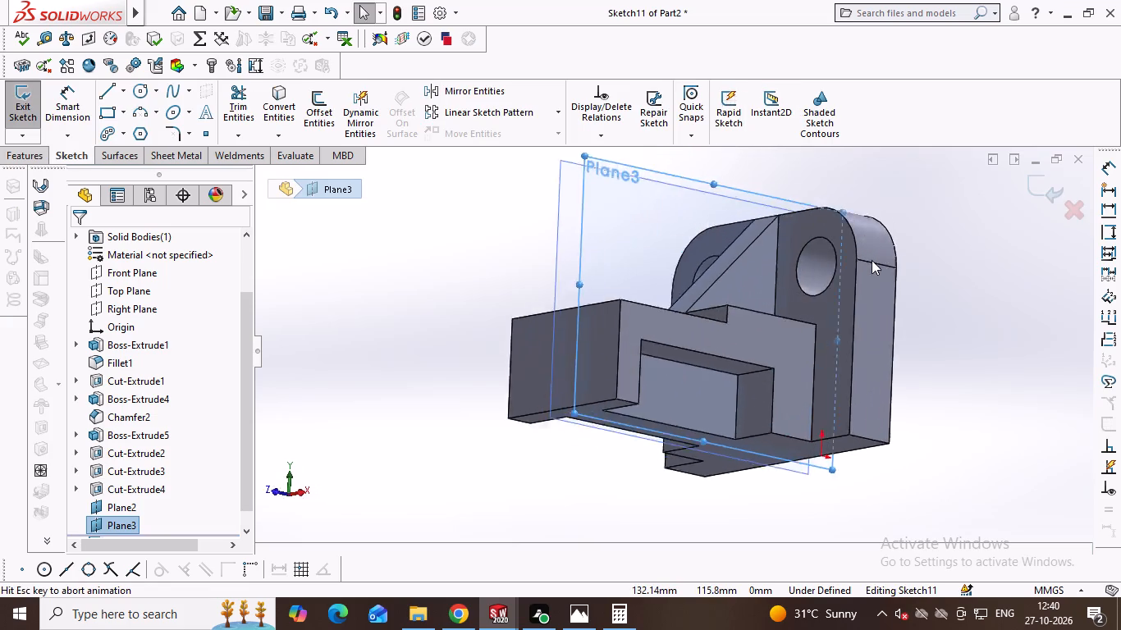
right_drag(593, 327, 432, 342)
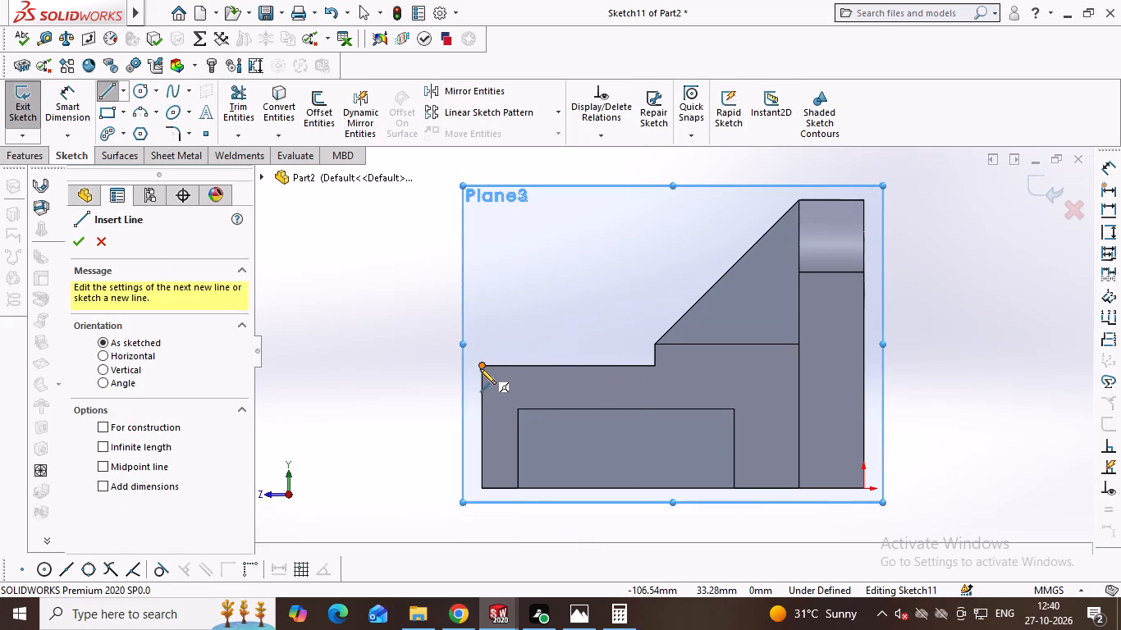
click(480, 368)
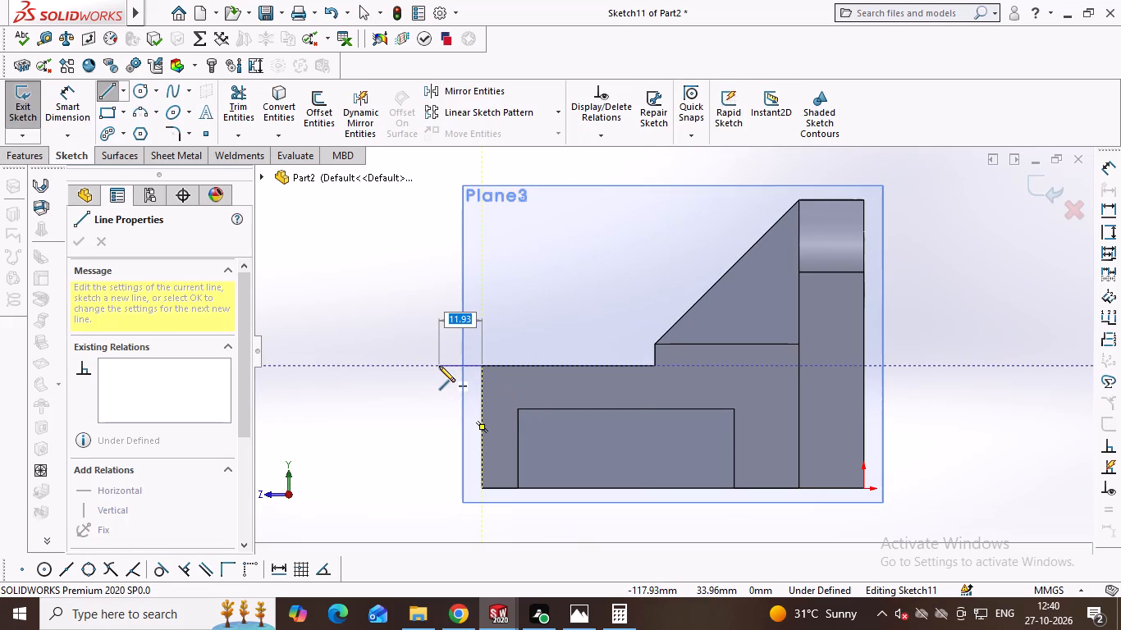
text(24)
key(Return)
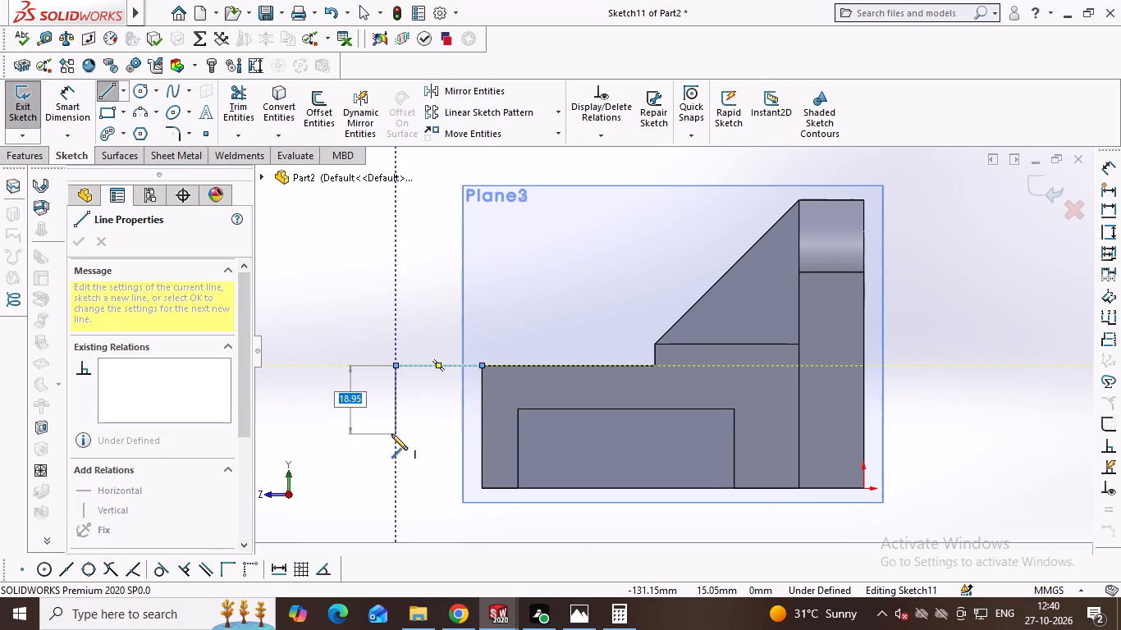
Check the reference drawing and draw a 30 mm vertical line downward from the outer end of the 24 mm line.
key(alt+Tab)
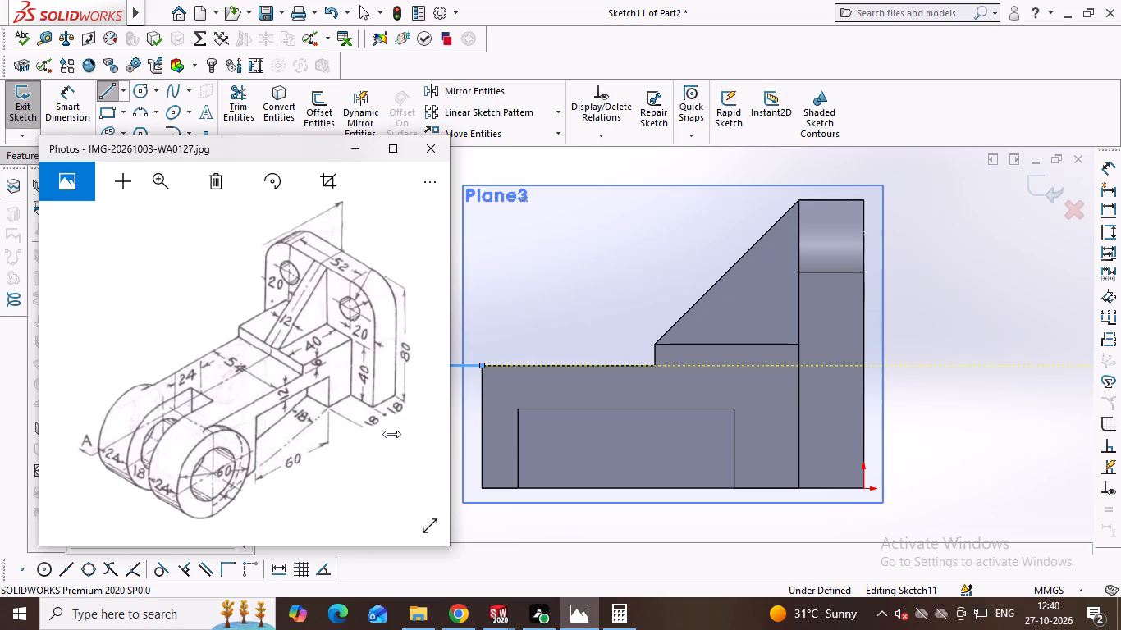
key(alt+Tab)
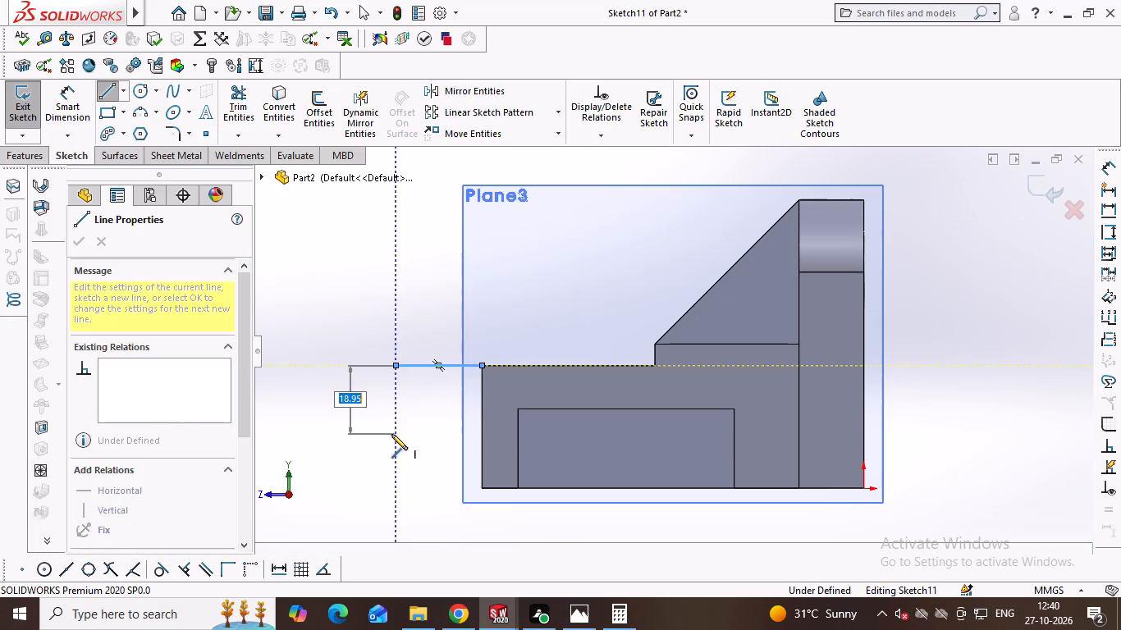
text(30)
key(Return)
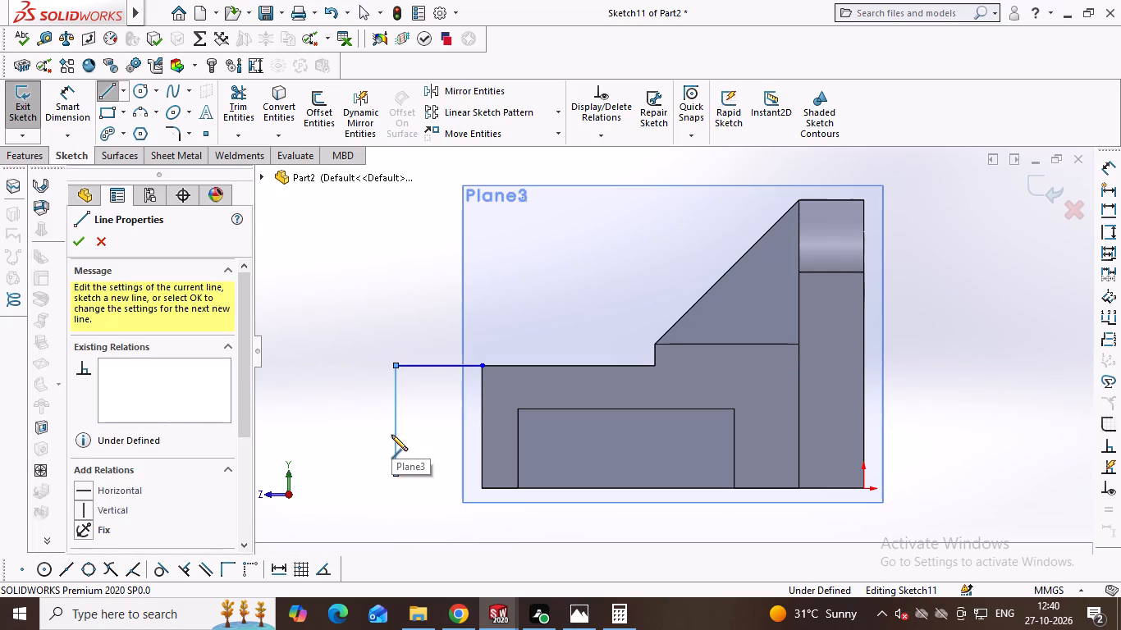
Draw two concentric circles of 60 mm and 40 mm diameter centred on the lower end of the 30 mm line.
right_drag(390, 436, 519, 446)
click(395, 476)
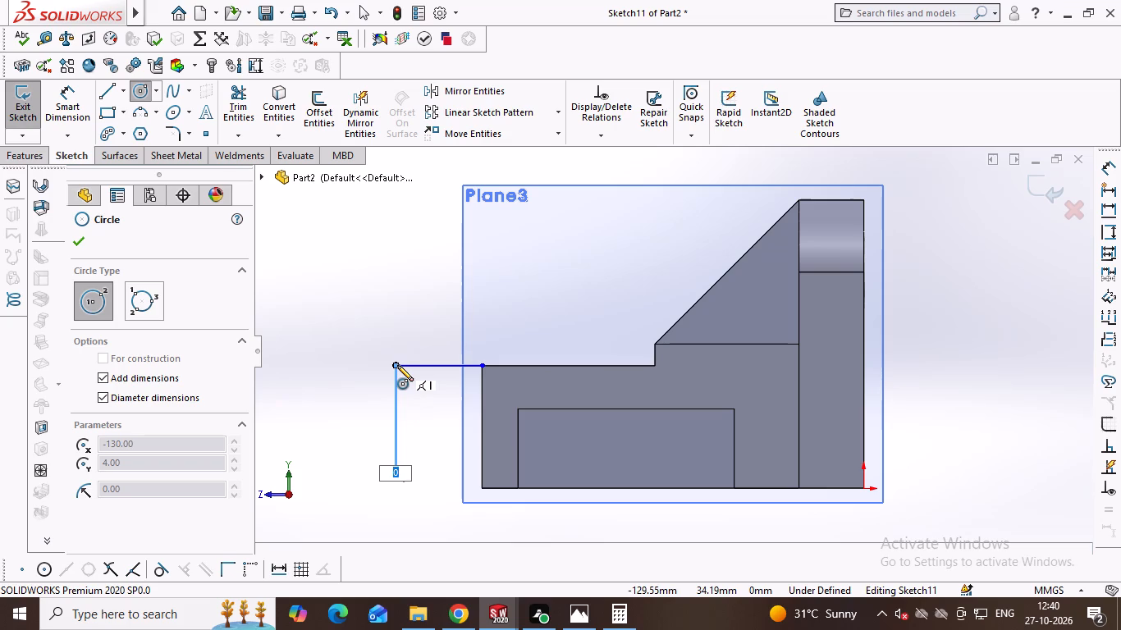
text(60)
key(Return)
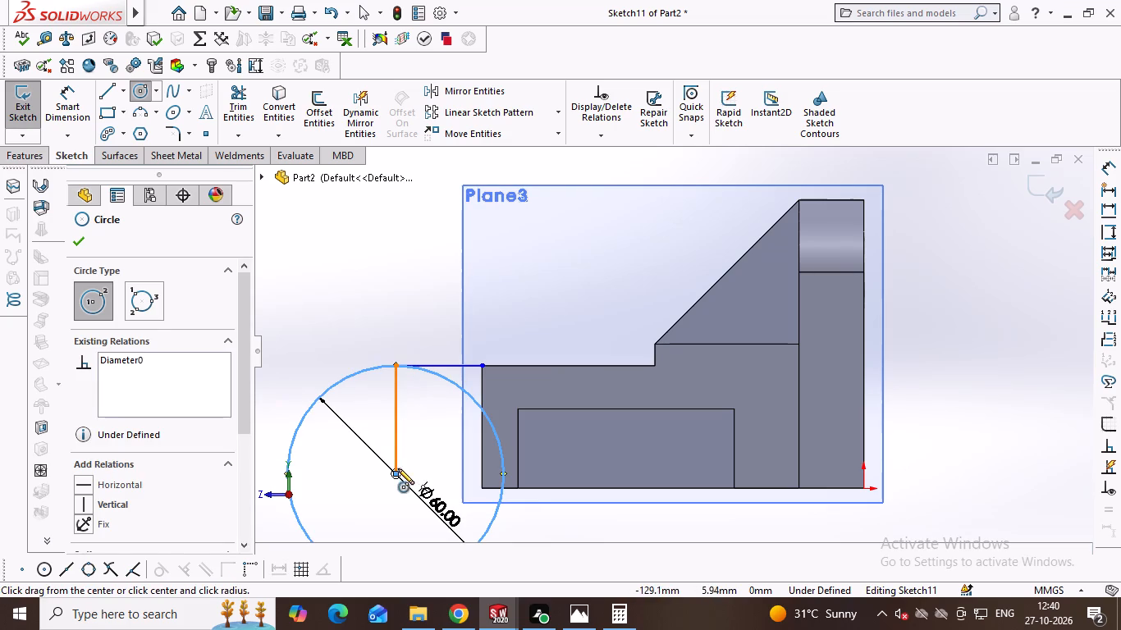
click(397, 471)
text(40)
key(Return)
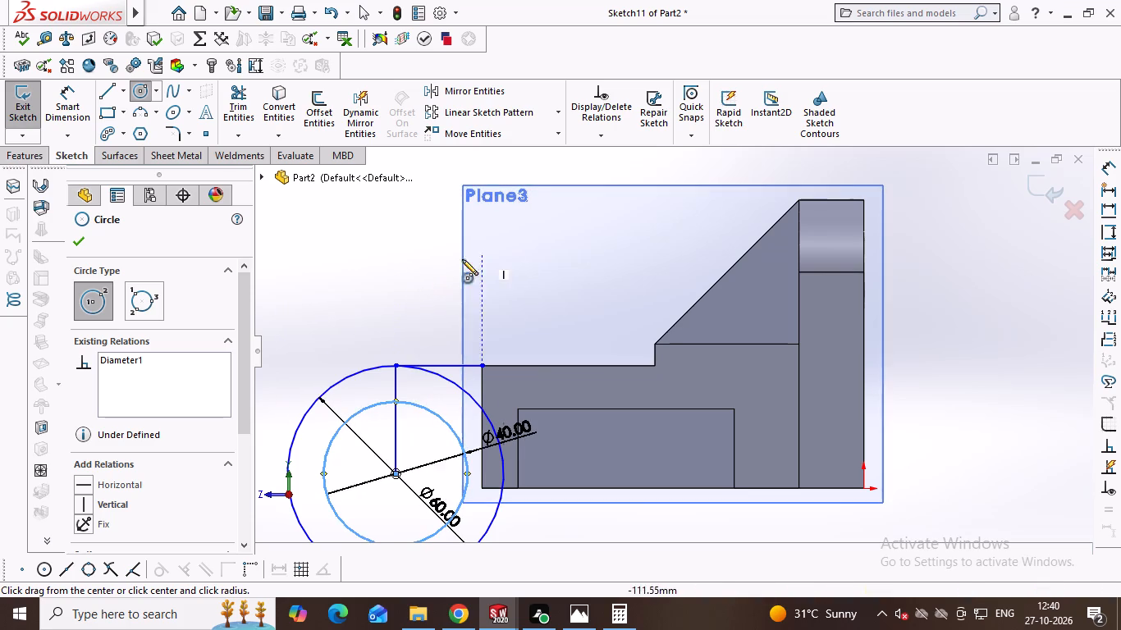
Draw a vertical line from the arm's upper front corner down to the 60 mm circle, checking against the reference drawing.
right_drag(545, 264, 391, 291)
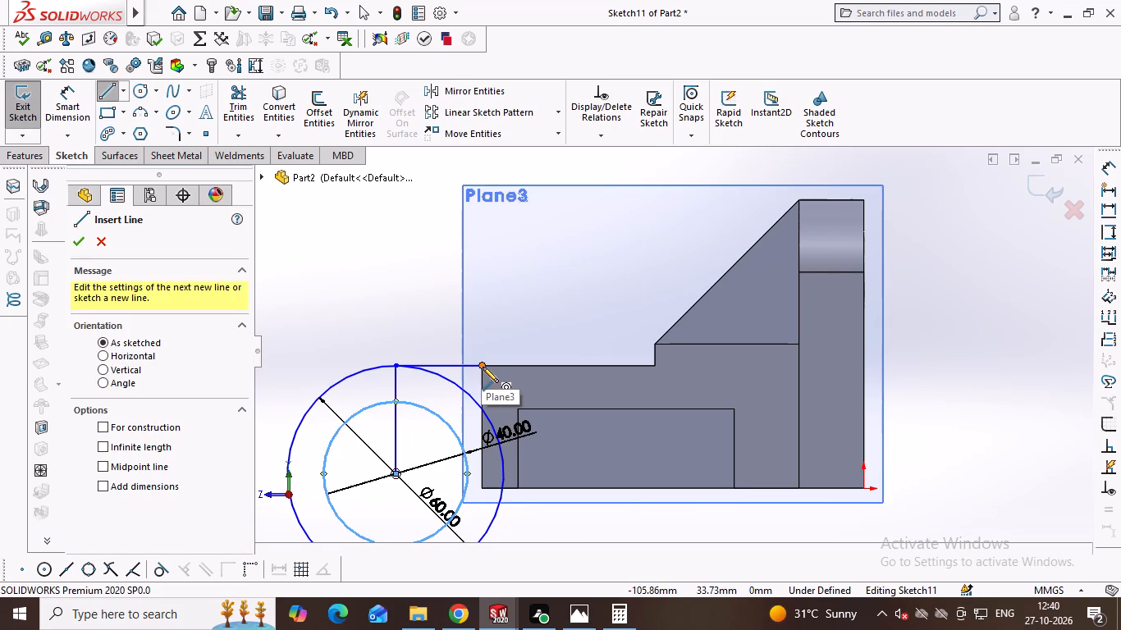
key(alt+Tab)
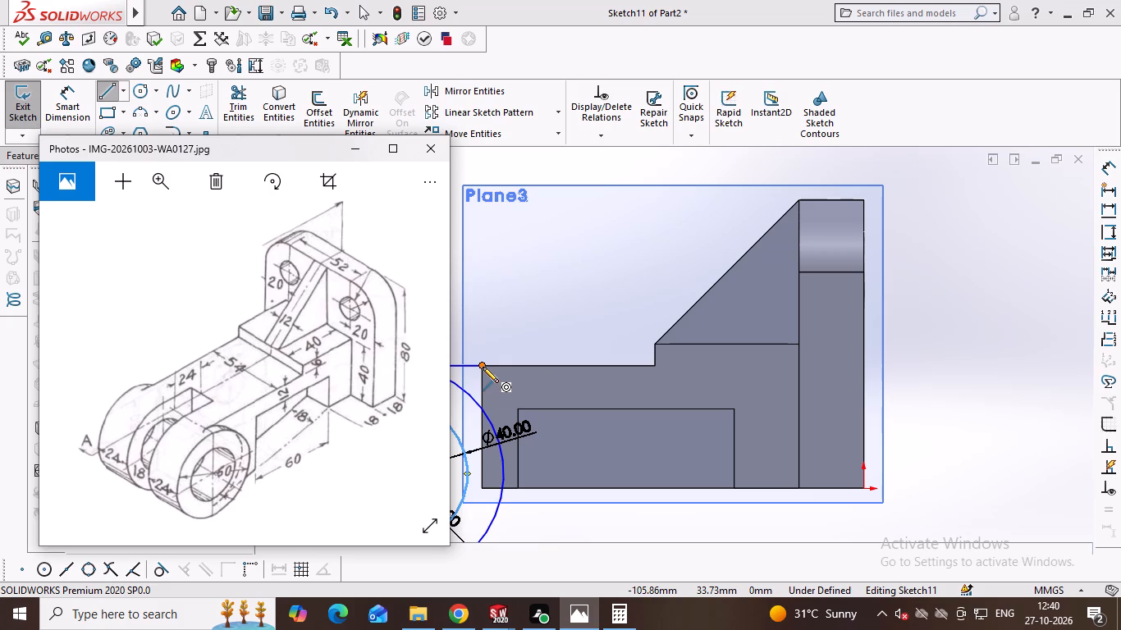
key(alt+Tab)
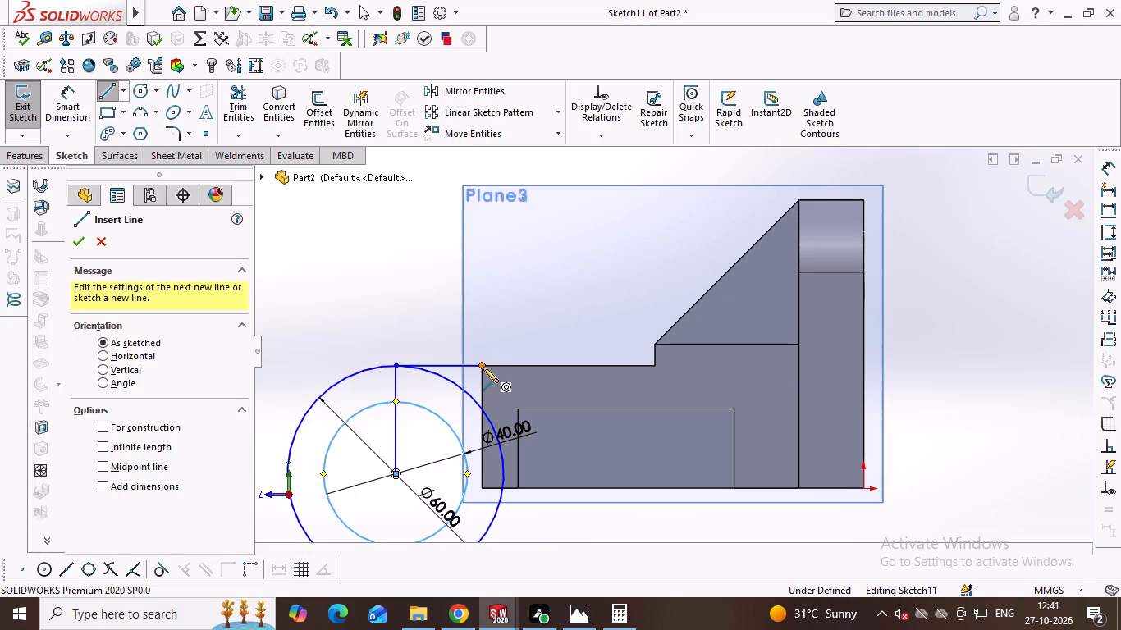
click(483, 367)
click(483, 407)
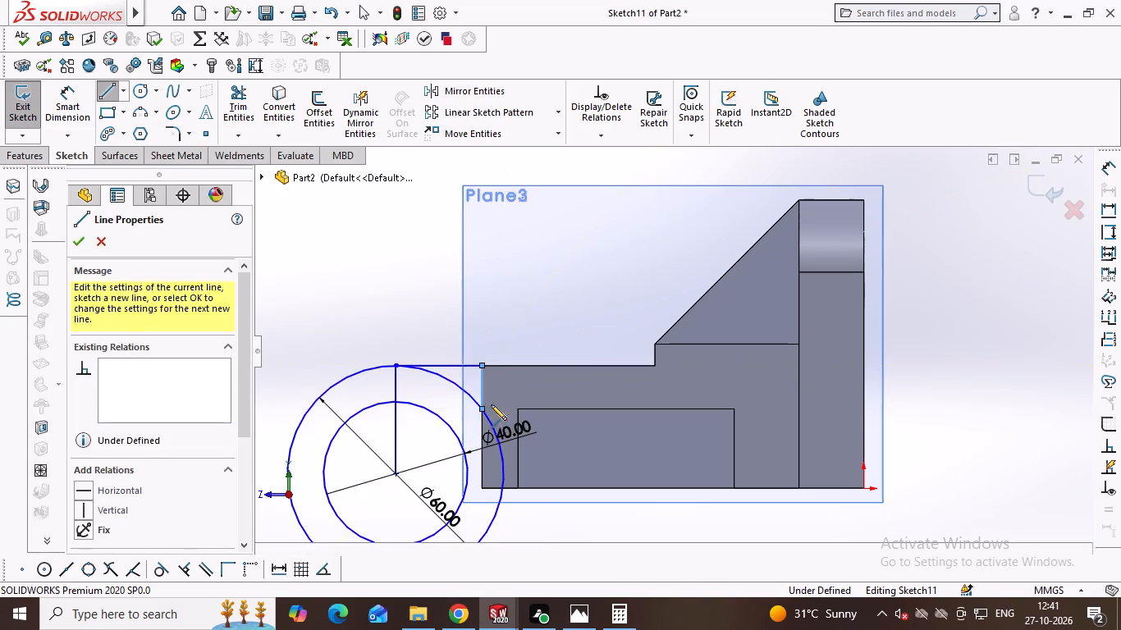
key(alt+Tab)
key(alt+Tab)
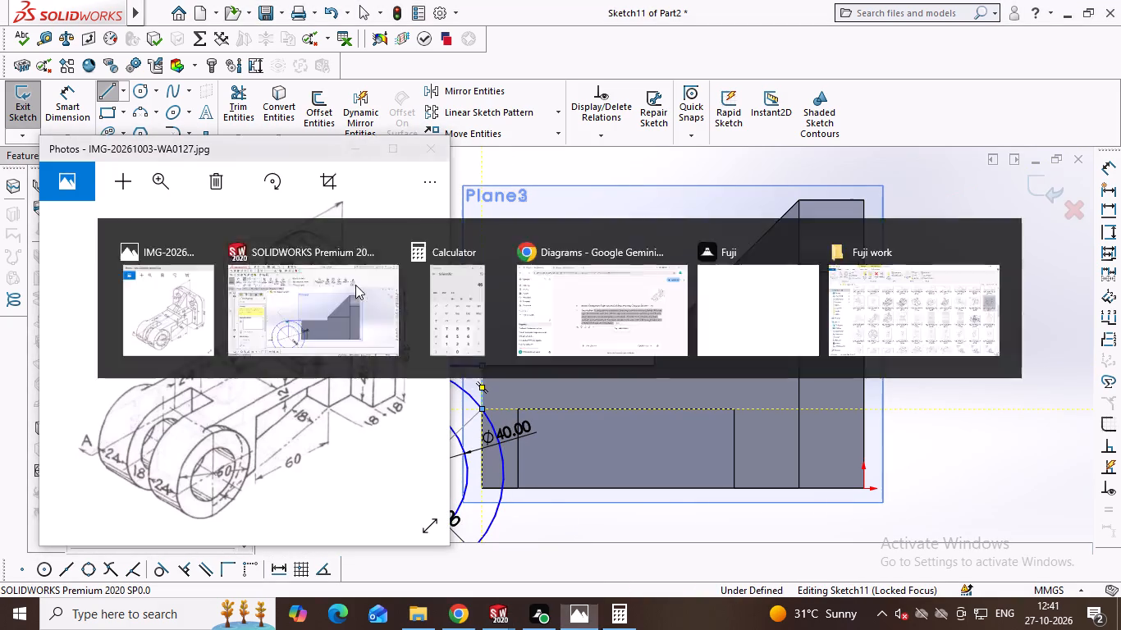
key(Escape)
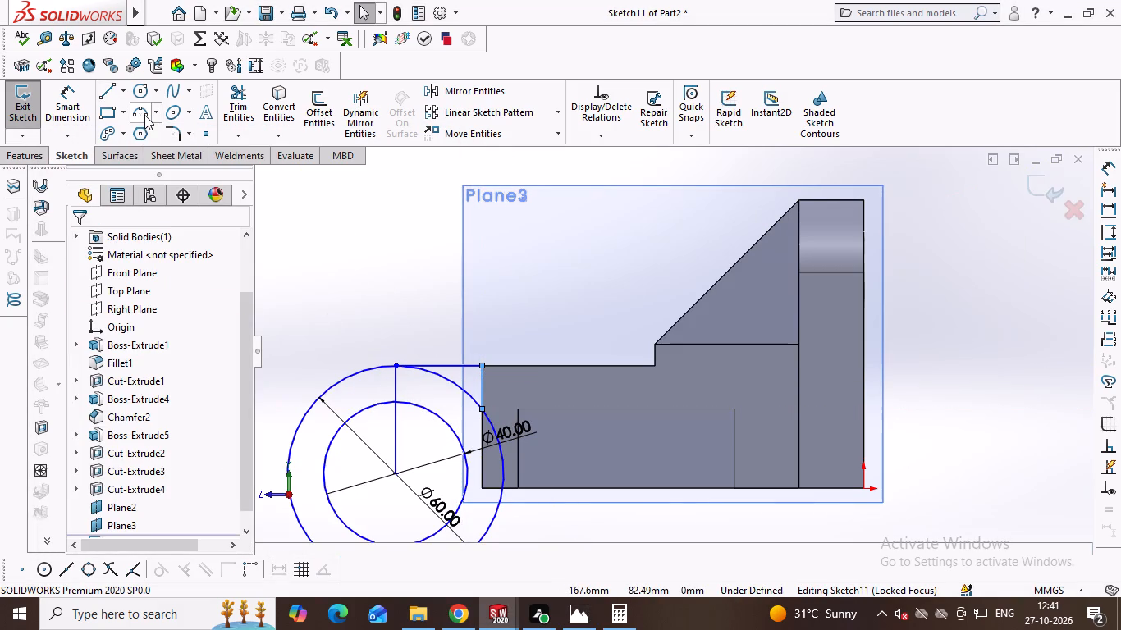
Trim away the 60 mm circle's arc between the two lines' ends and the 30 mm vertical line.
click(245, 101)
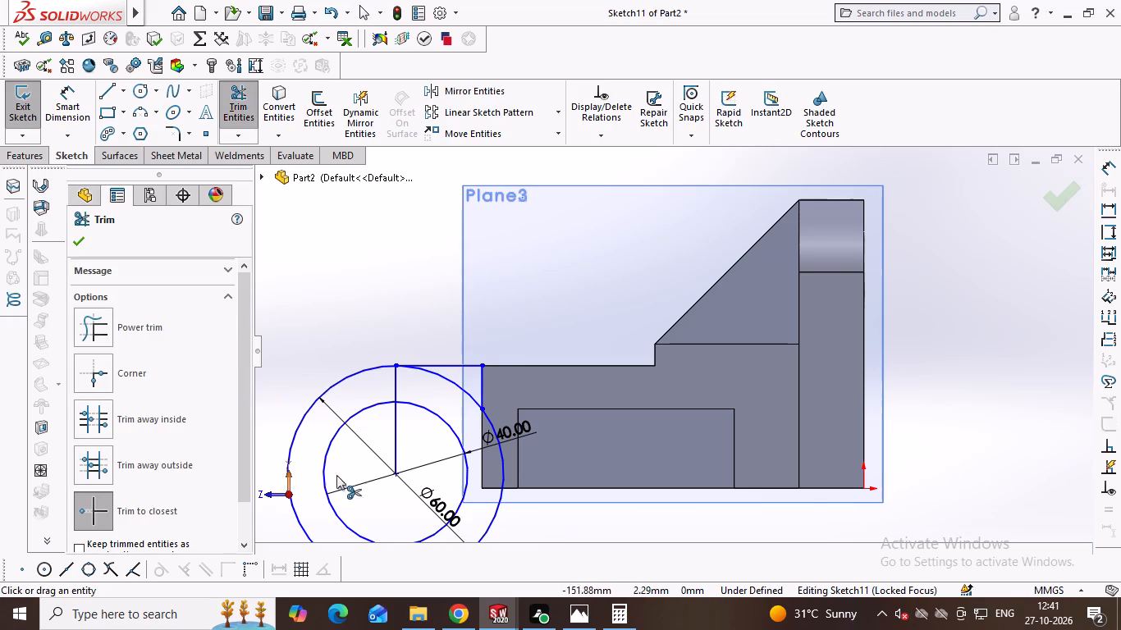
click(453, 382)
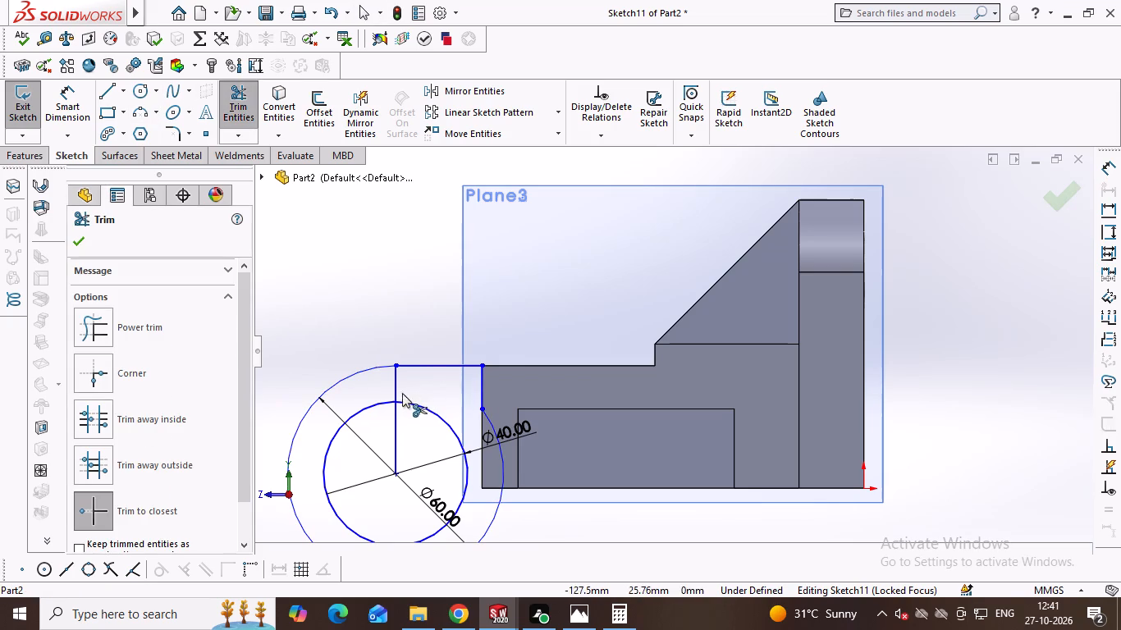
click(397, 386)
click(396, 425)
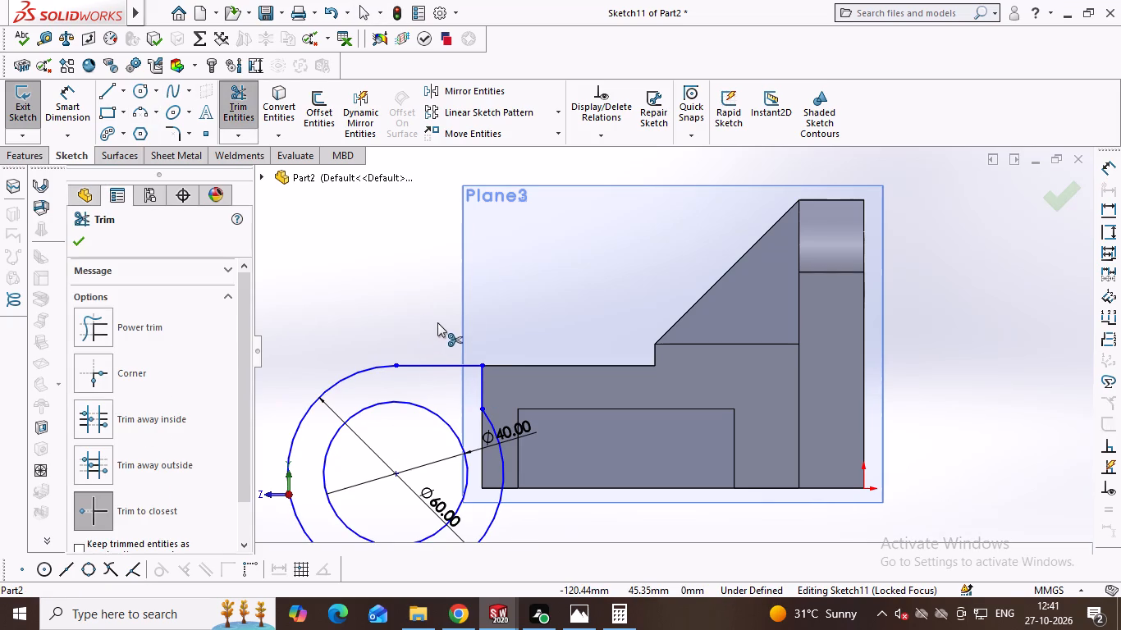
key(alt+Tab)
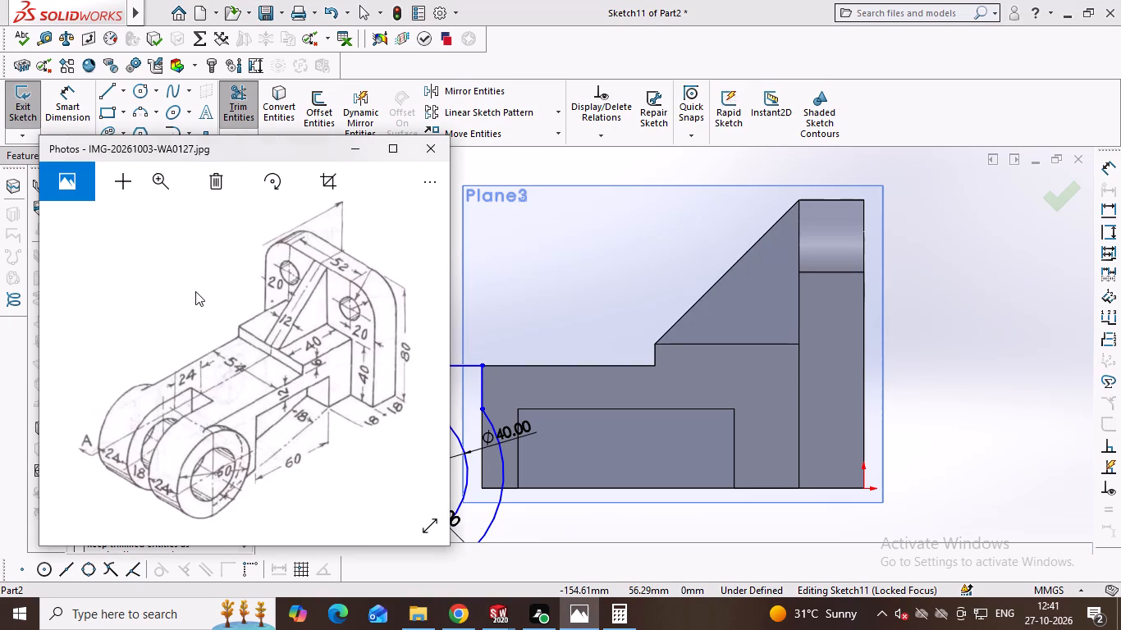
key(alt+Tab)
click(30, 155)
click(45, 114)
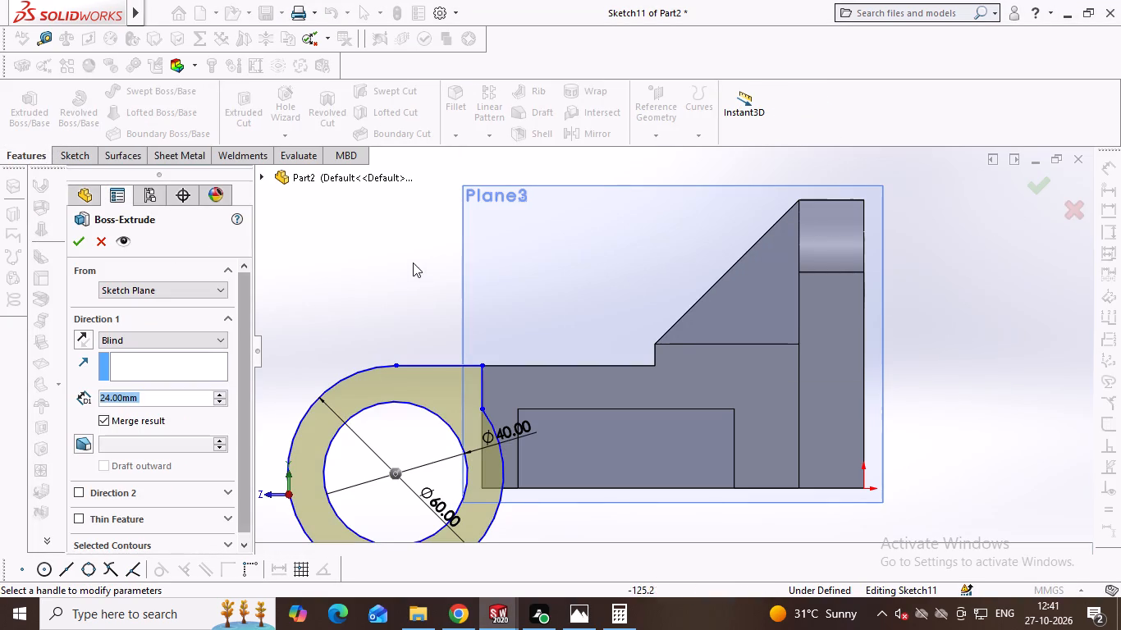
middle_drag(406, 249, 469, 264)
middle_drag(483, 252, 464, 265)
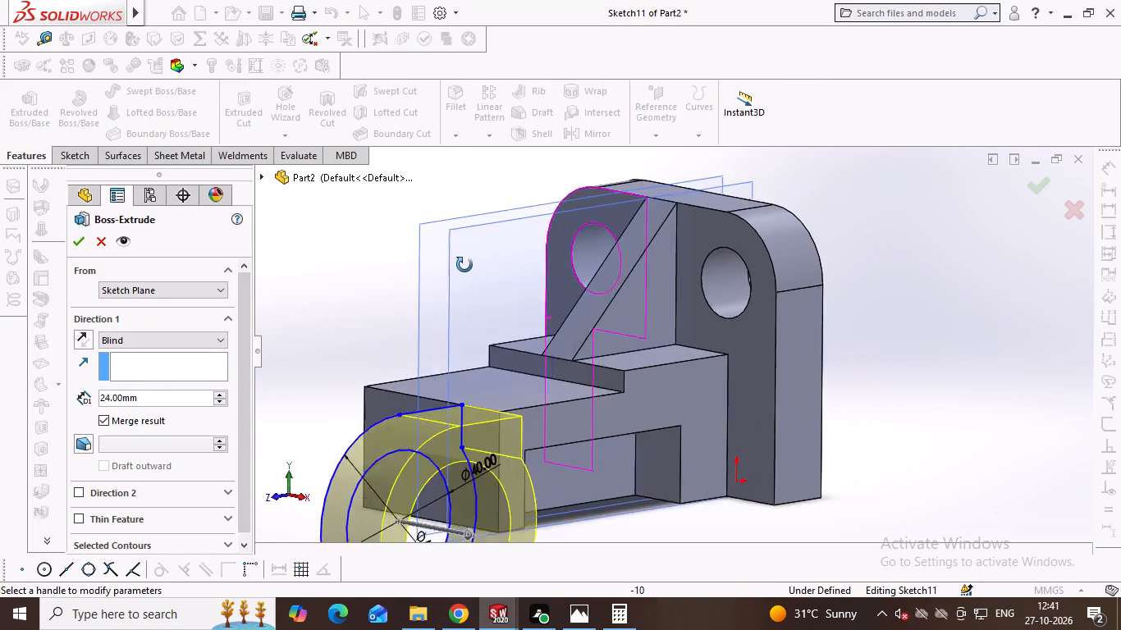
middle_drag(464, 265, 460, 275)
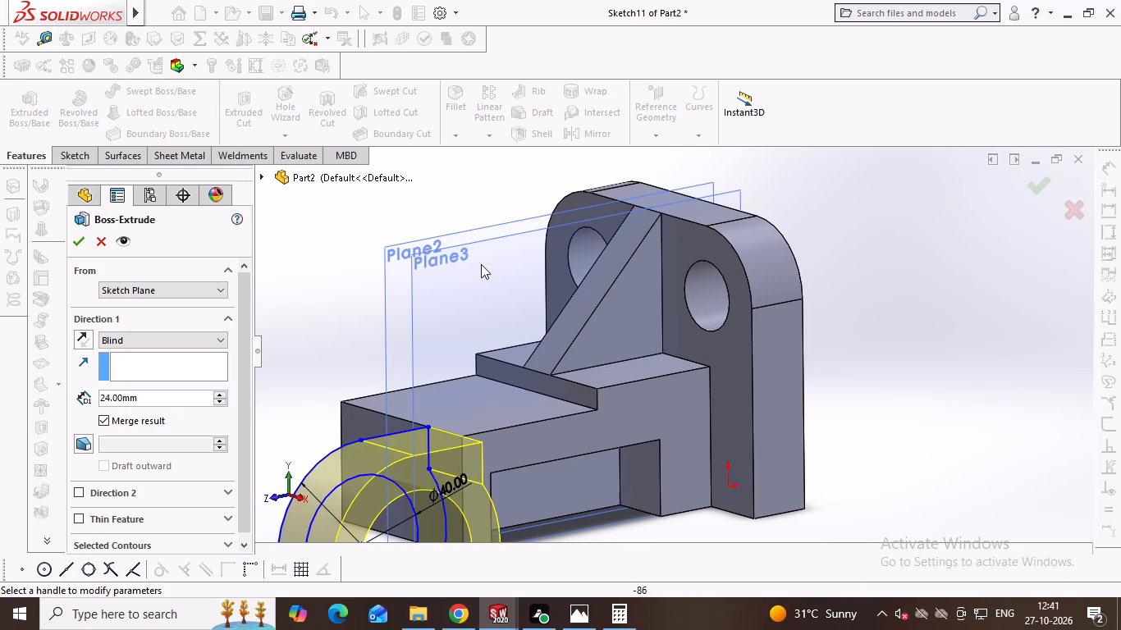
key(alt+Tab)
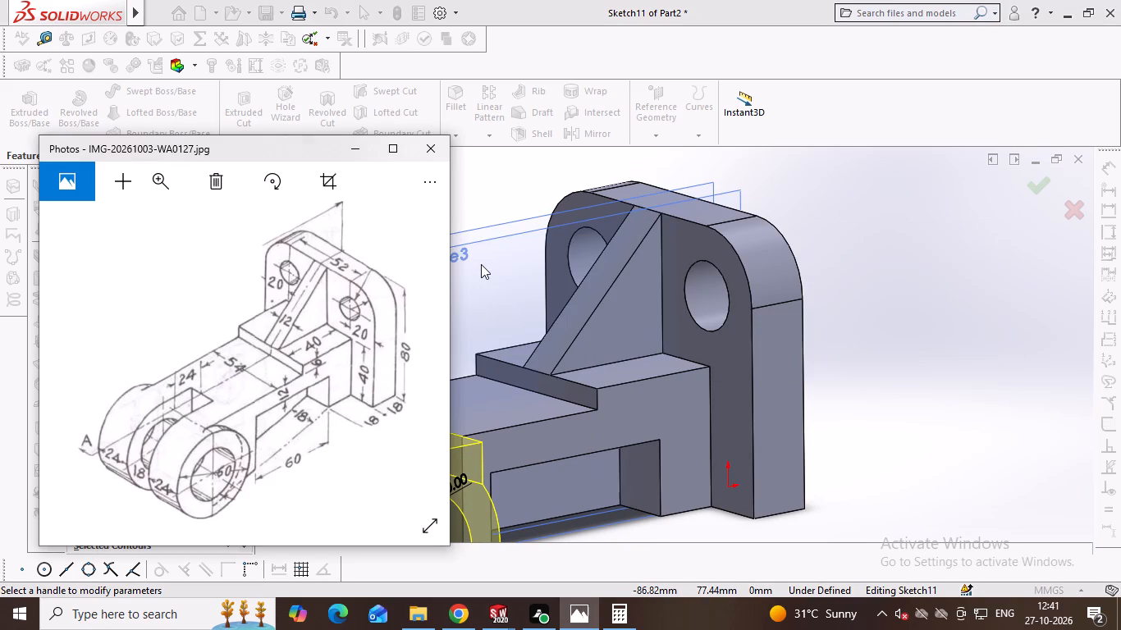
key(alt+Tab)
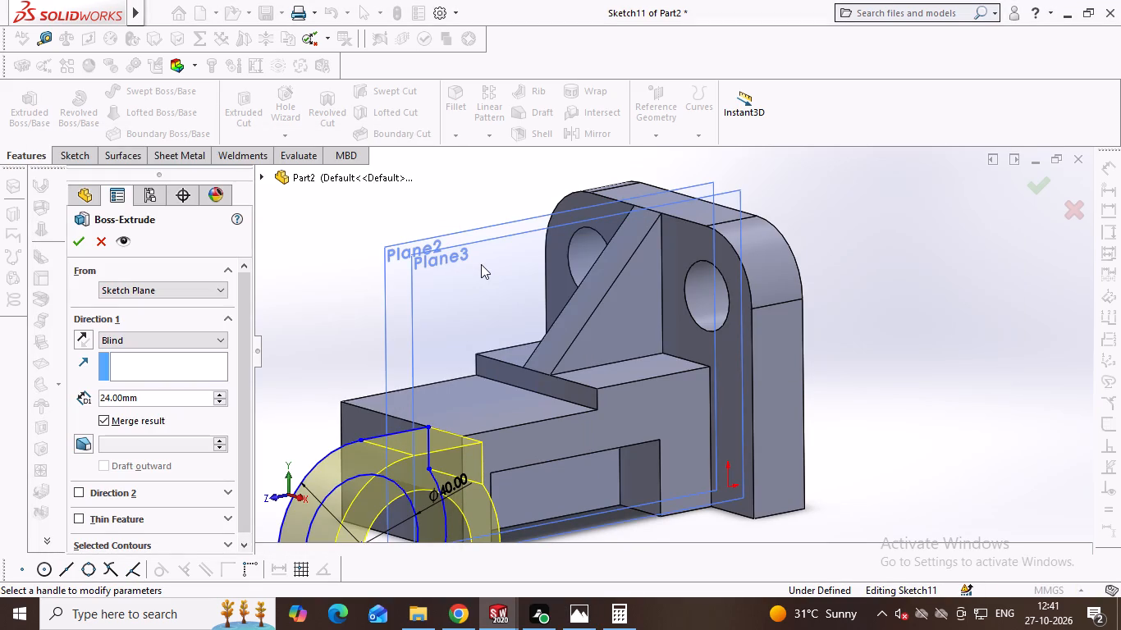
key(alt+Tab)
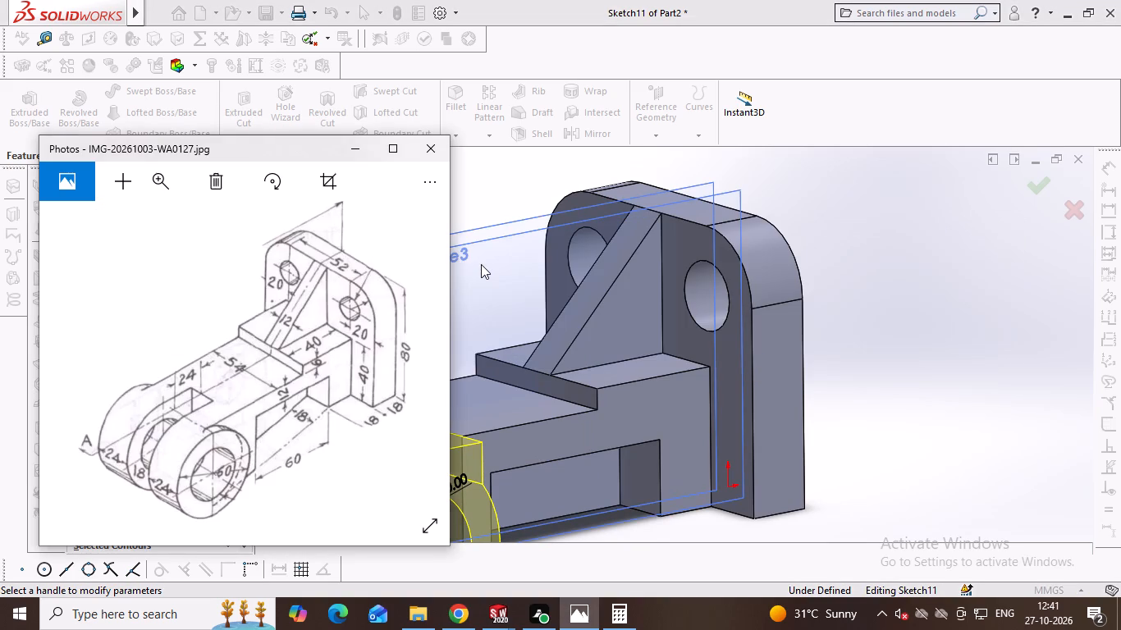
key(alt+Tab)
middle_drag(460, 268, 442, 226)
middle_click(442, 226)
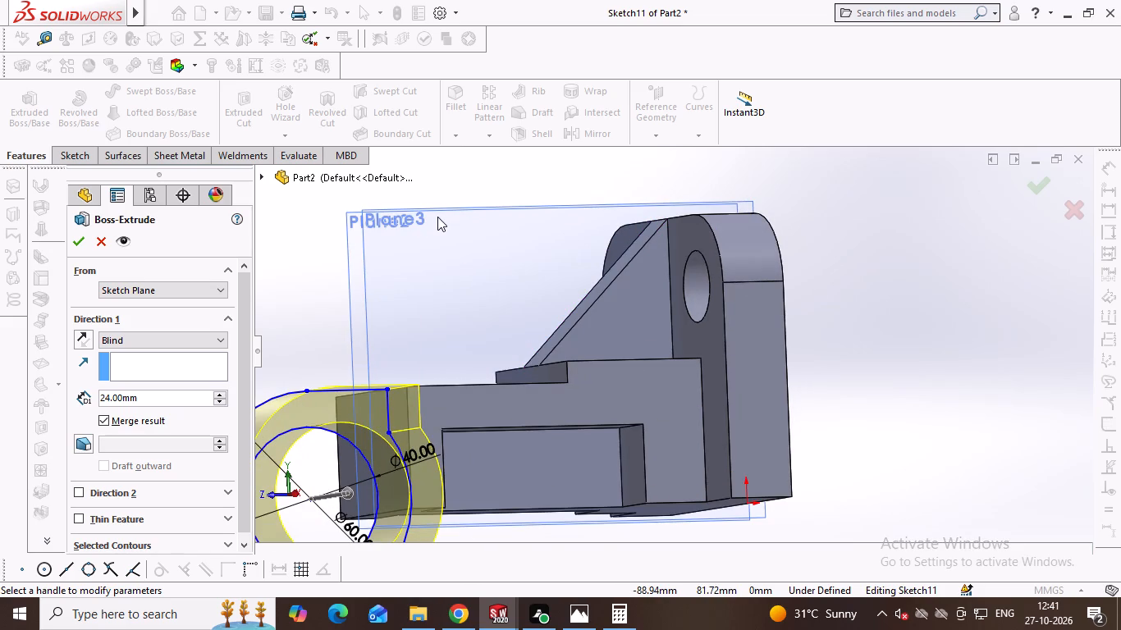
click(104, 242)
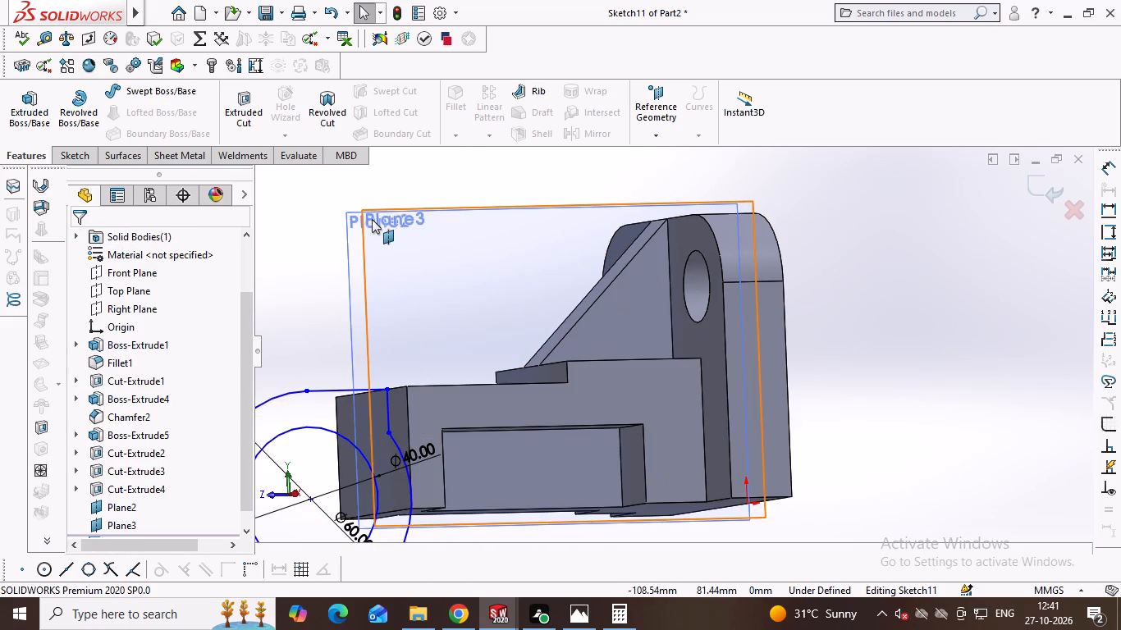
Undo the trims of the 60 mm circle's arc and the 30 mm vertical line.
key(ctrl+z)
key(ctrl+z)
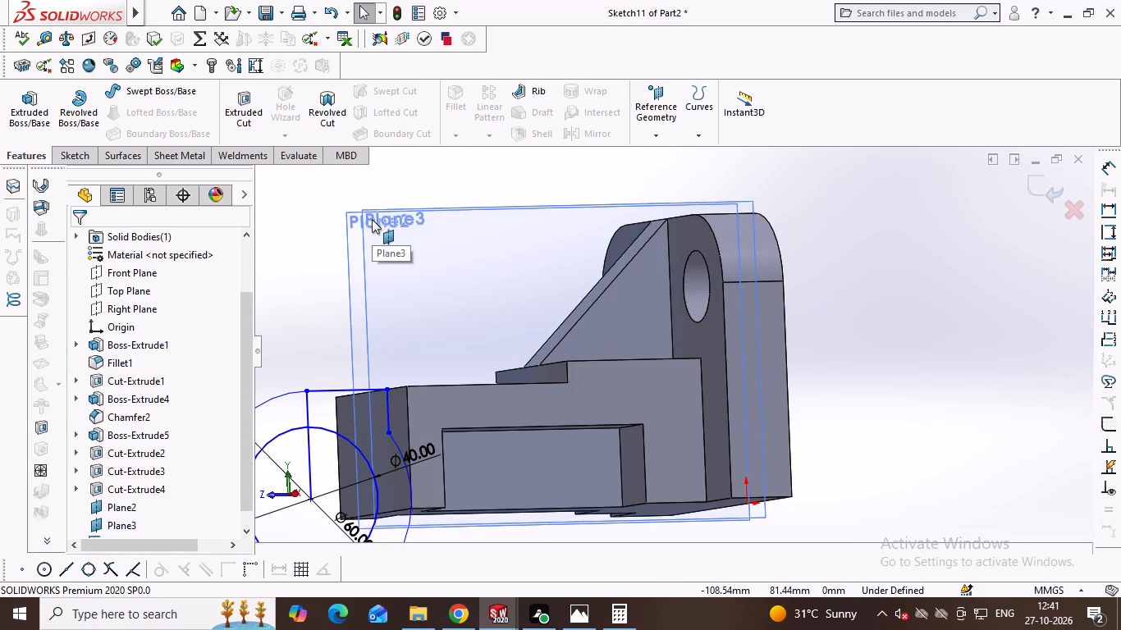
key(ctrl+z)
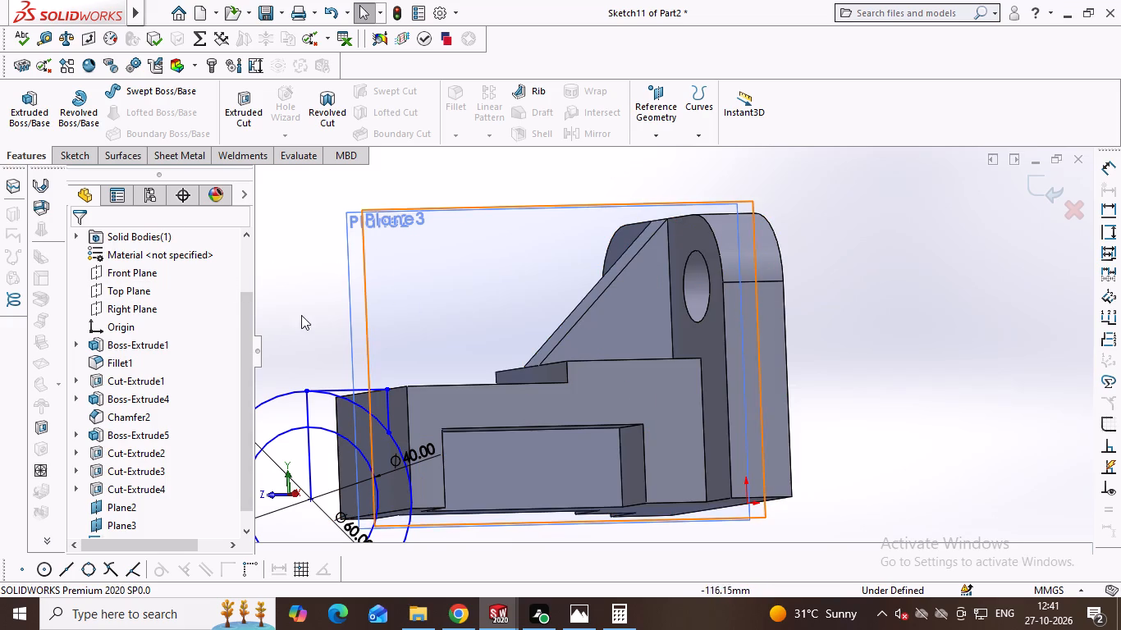
Extrude only the ring region between the 40 mm and 60 mm circles 24 mm from the sketch plane.
click(39, 100)
click(339, 411)
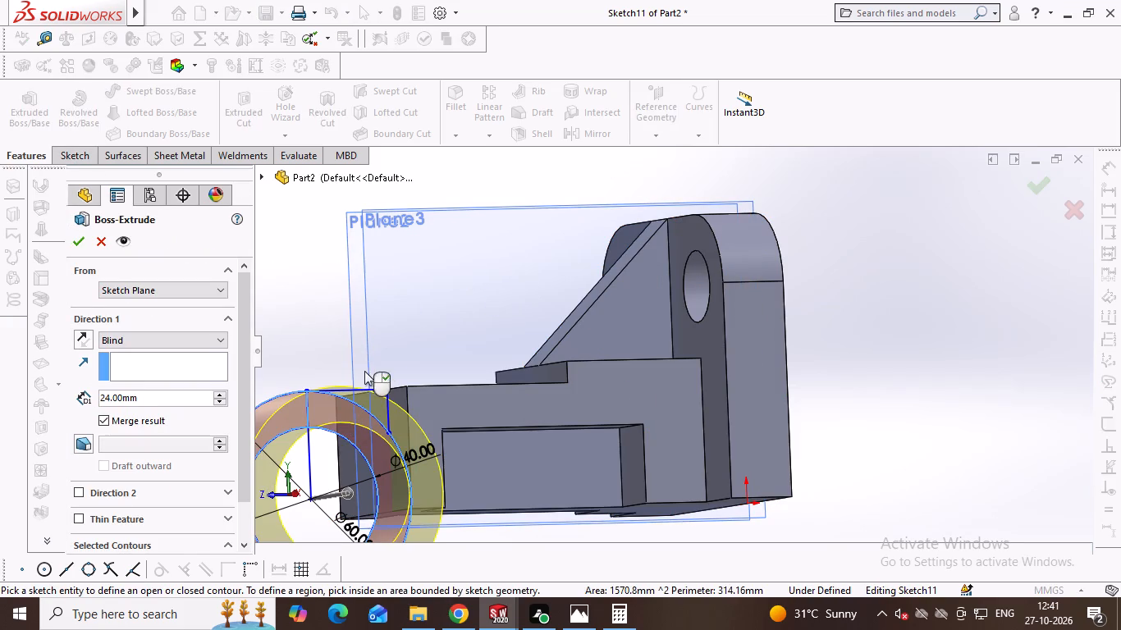
middle_drag(418, 262, 463, 272)
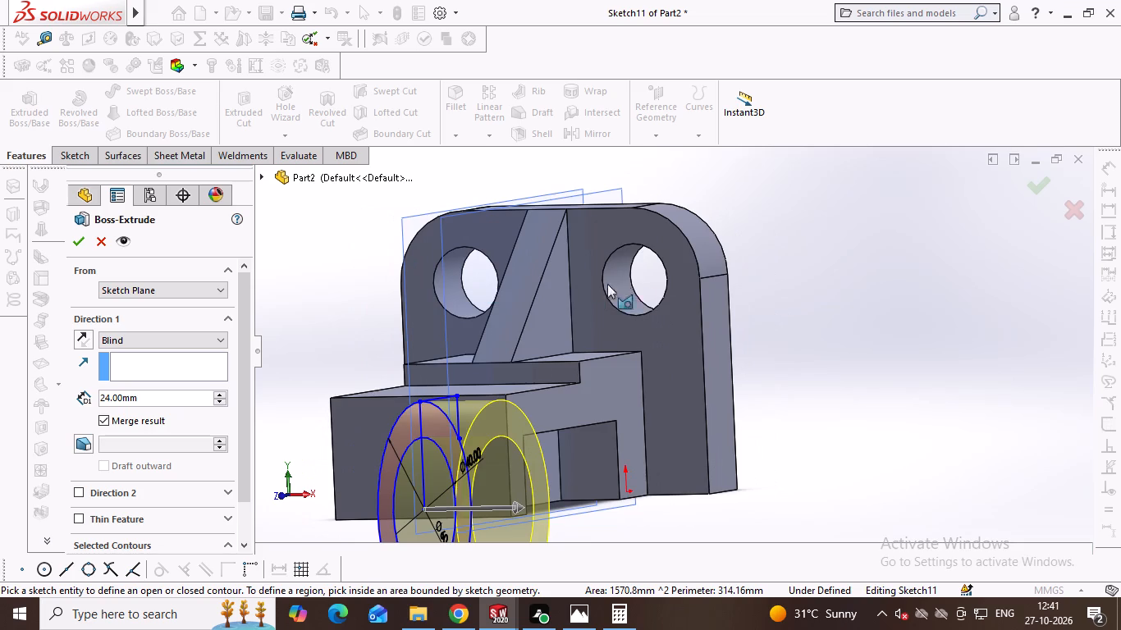
middle_drag(635, 272, 644, 322)
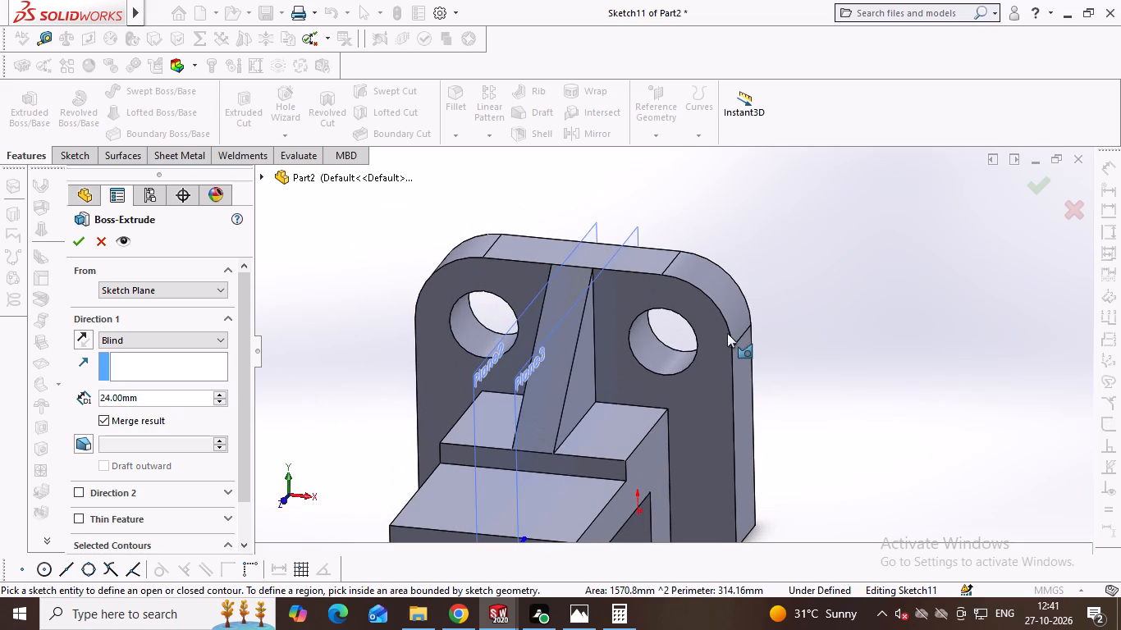
key(Return)
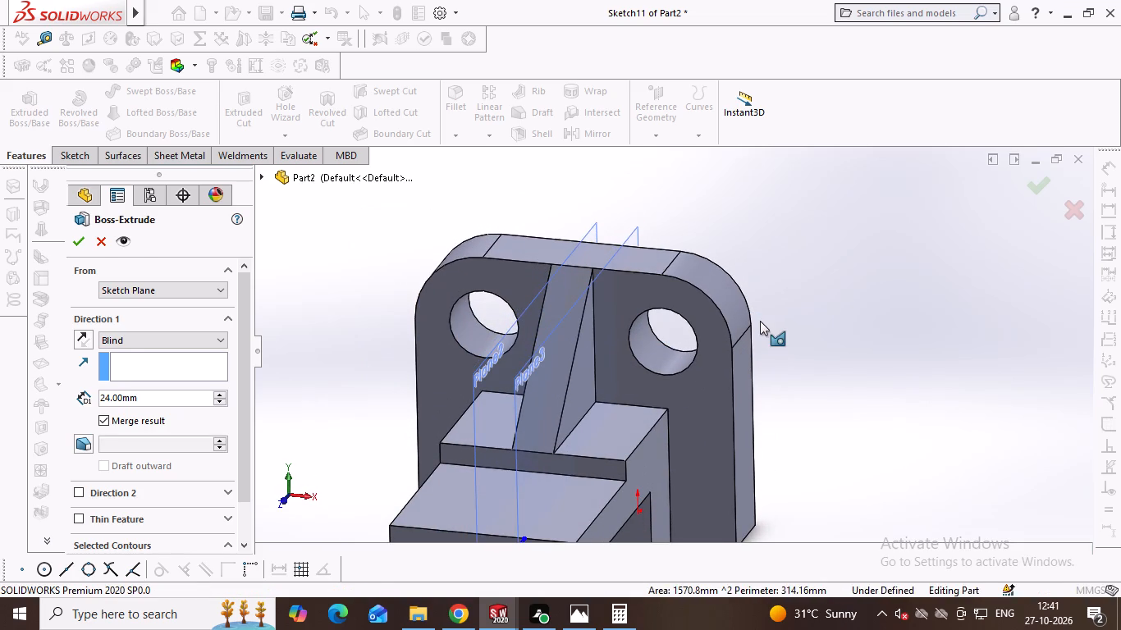
double_click(813, 311)
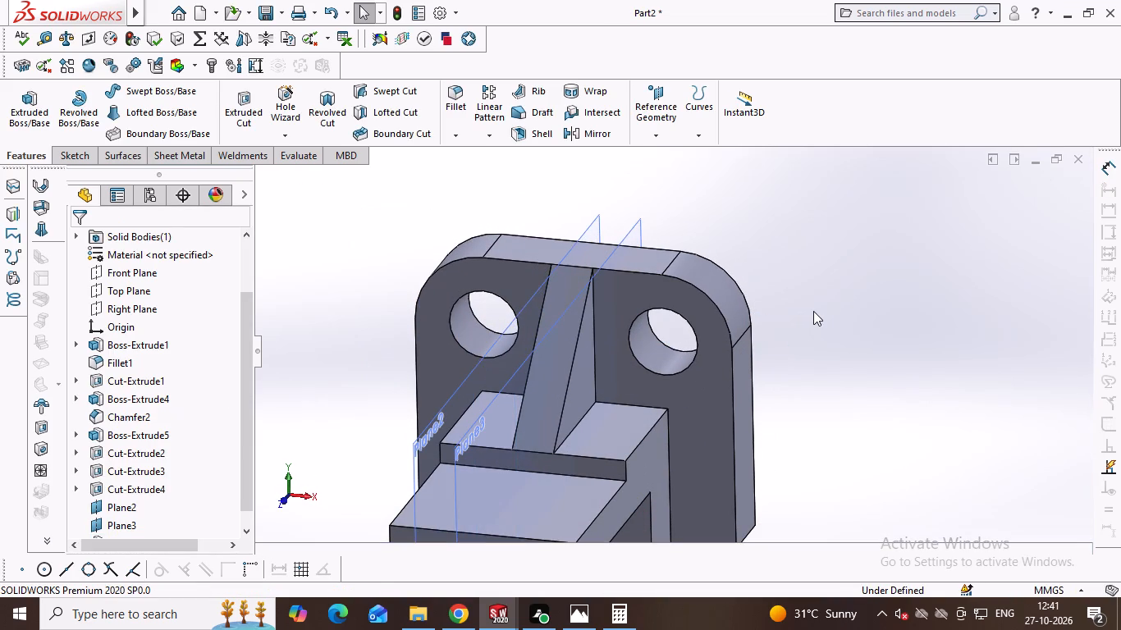
Examine the extruded ring's position relative to the arm and the 12 mm offset plane from several angles.
middle_click(813, 309)
middle_click(813, 308)
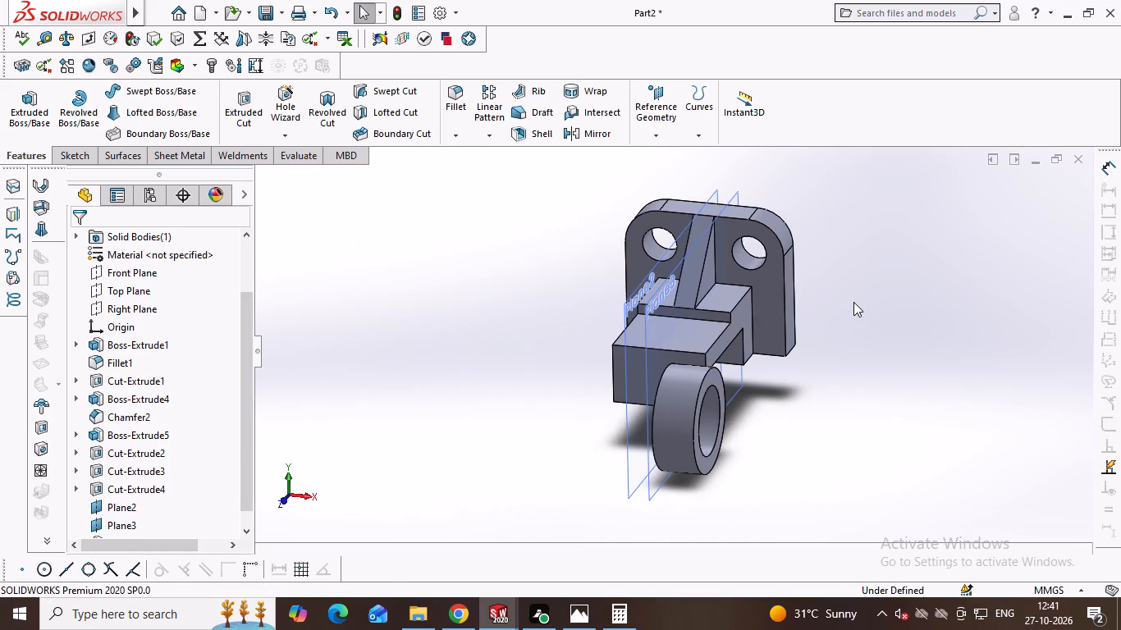
middle_drag(853, 301, 784, 276)
middle_drag(631, 262, 637, 280)
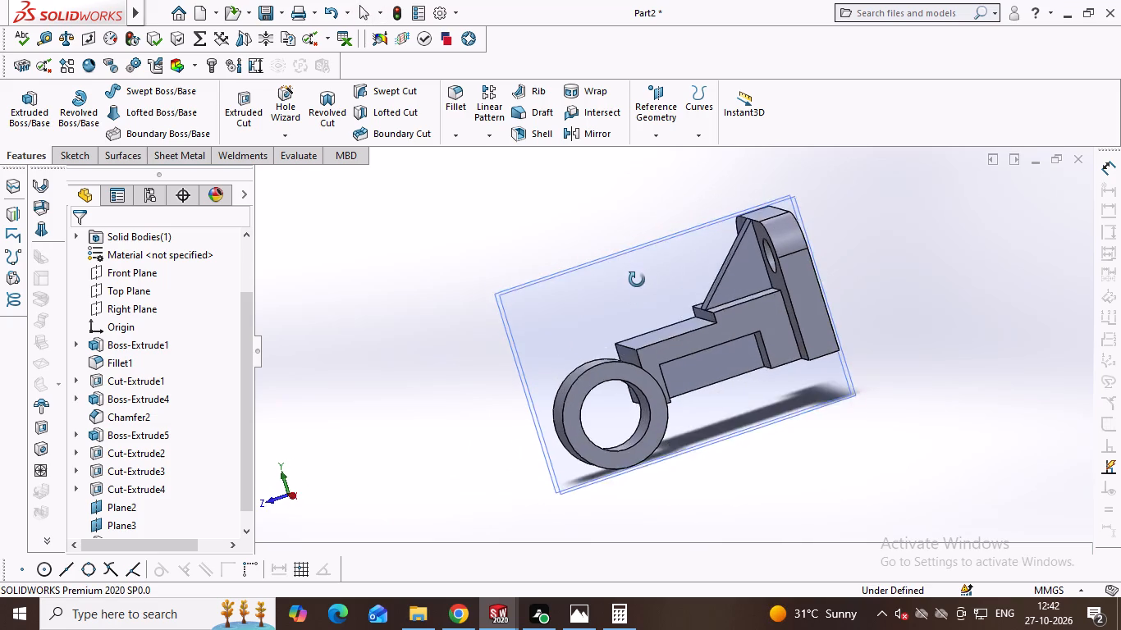
middle_drag(637, 280, 643, 298)
double_click(583, 299)
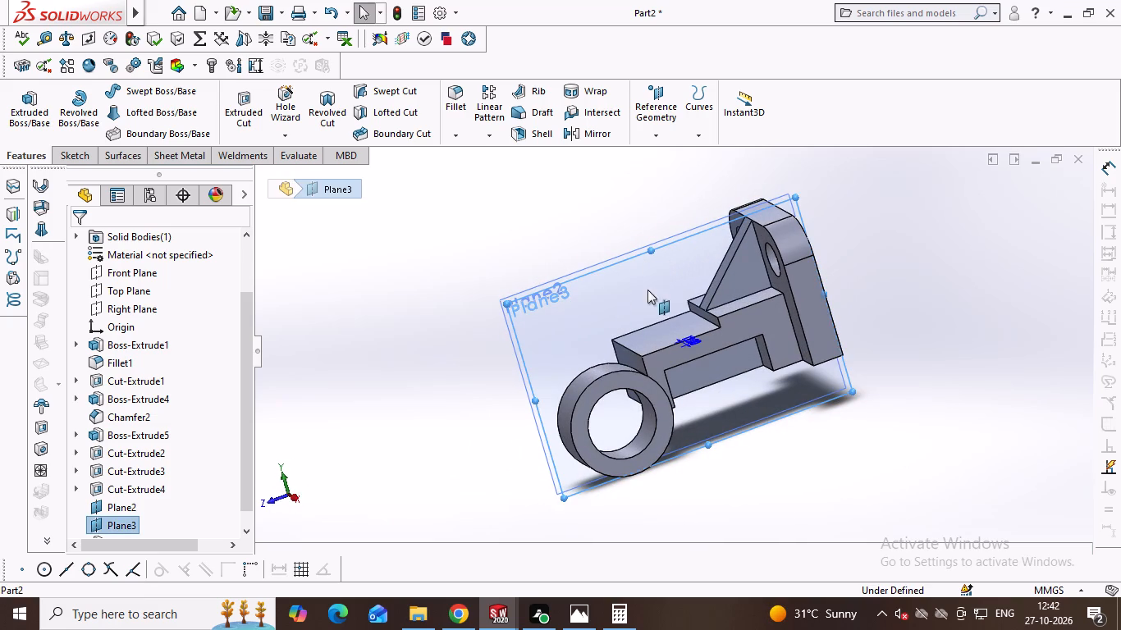
middle_drag(679, 253, 736, 290)
middle_click(736, 290)
middle_click(736, 290)
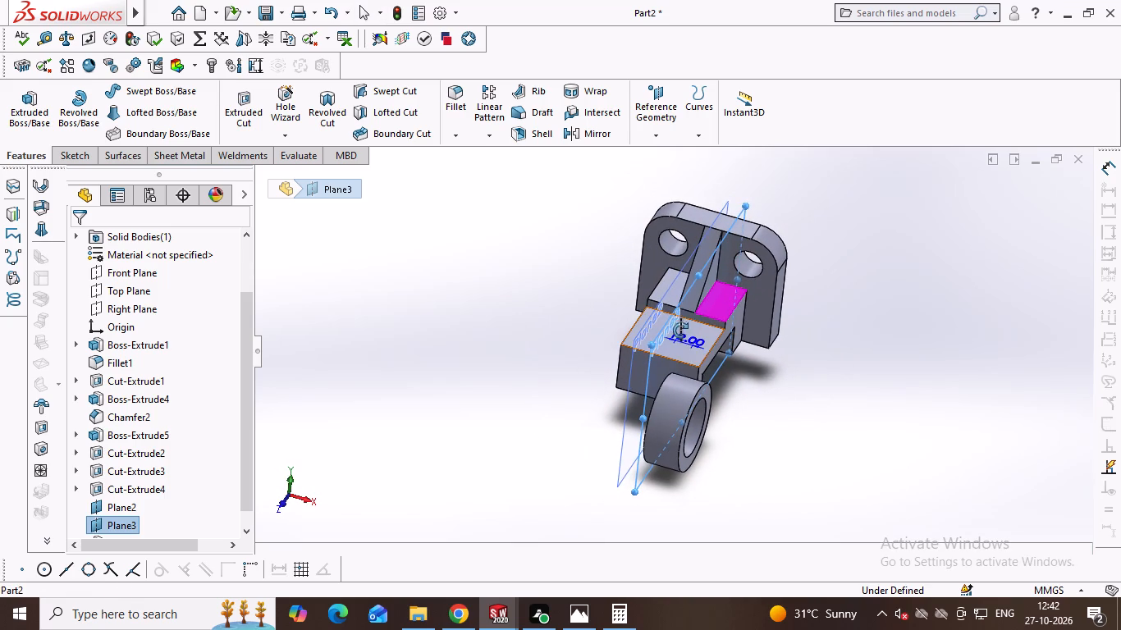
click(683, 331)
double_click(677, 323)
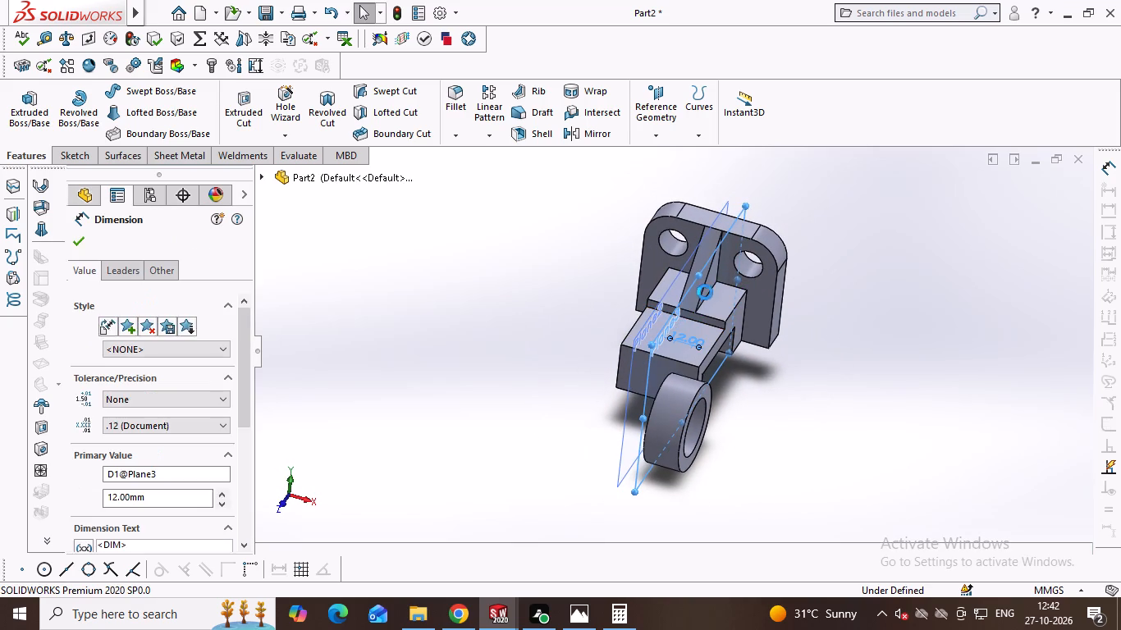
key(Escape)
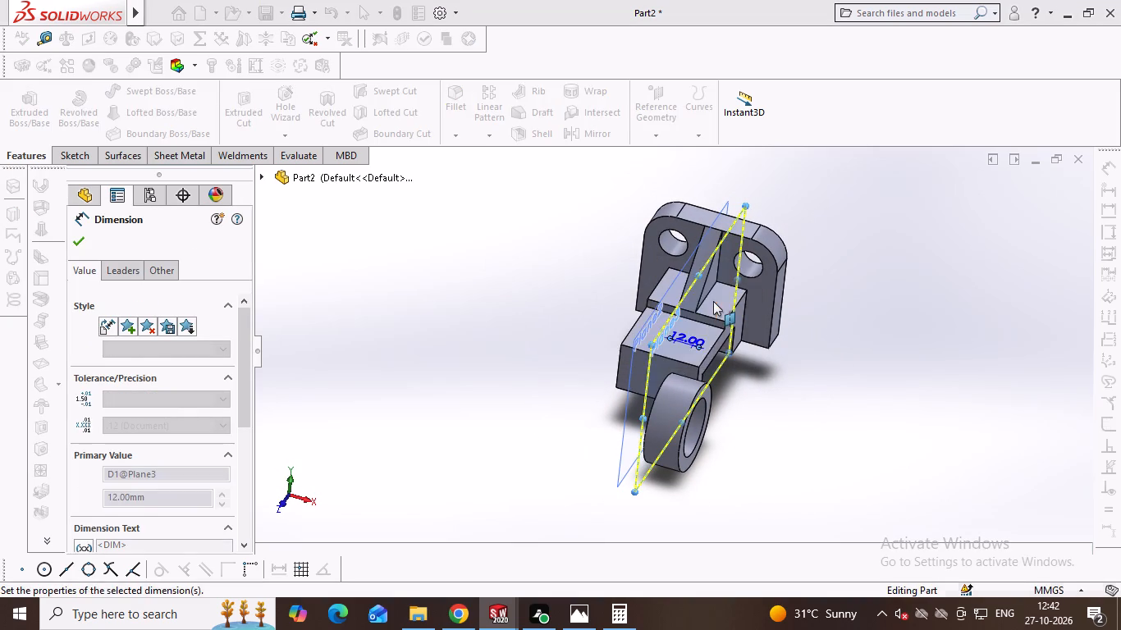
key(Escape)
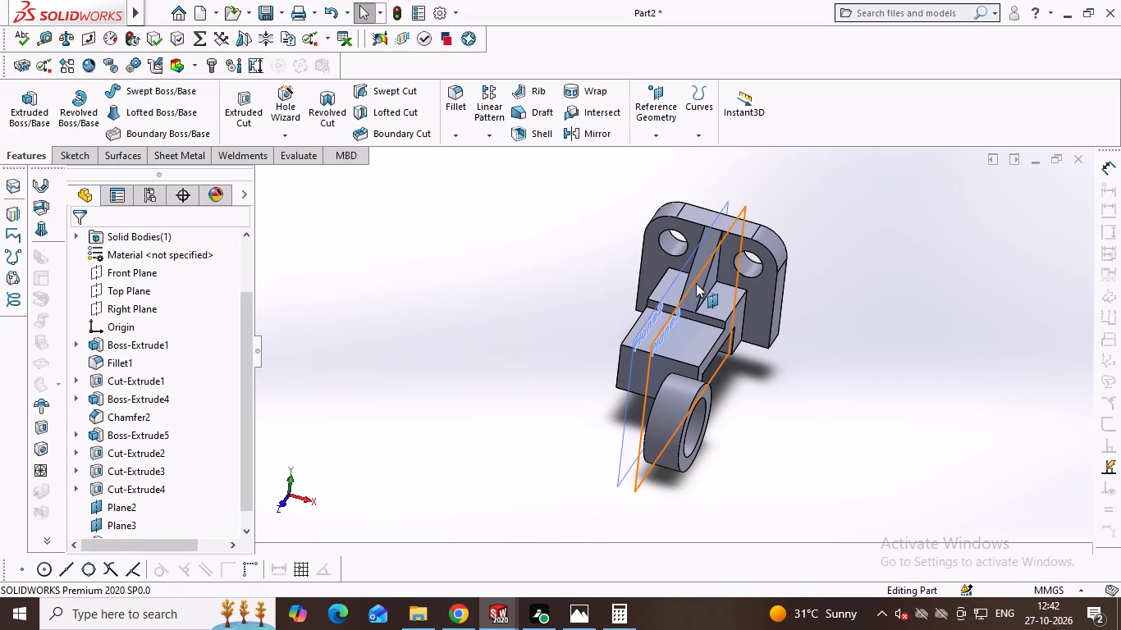
On the 12 mm offset plane (Plane3), sketch a 24 mm horizontal line from the ring's top to the arm's upper corner and a 12 mm vertical line down.
click(695, 283)
click(773, 229)
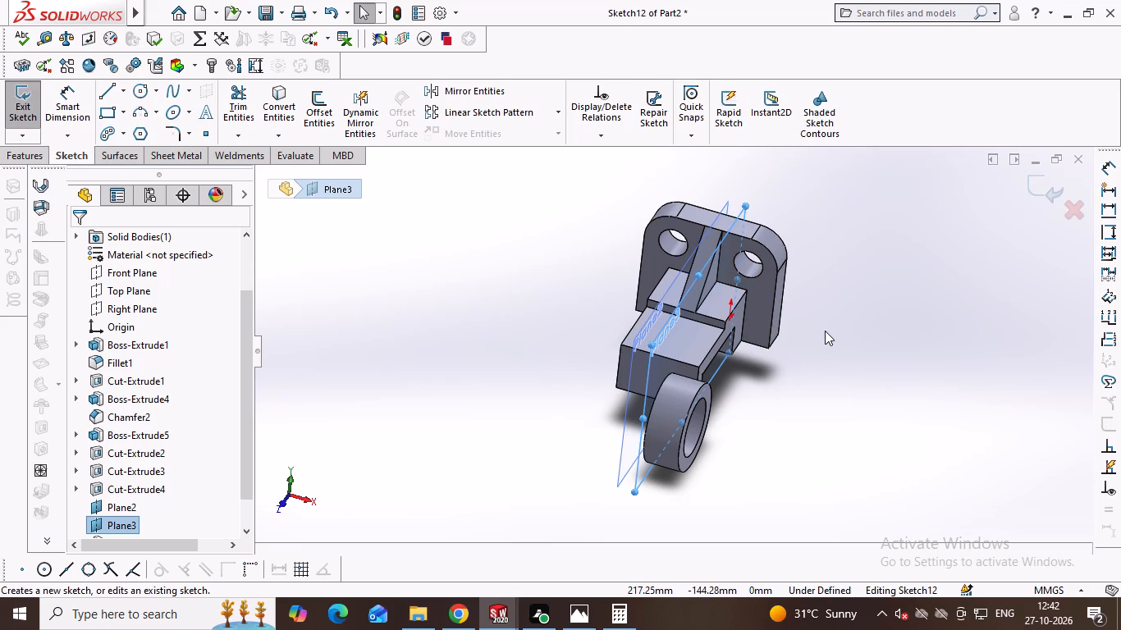
key(ctrl+8)
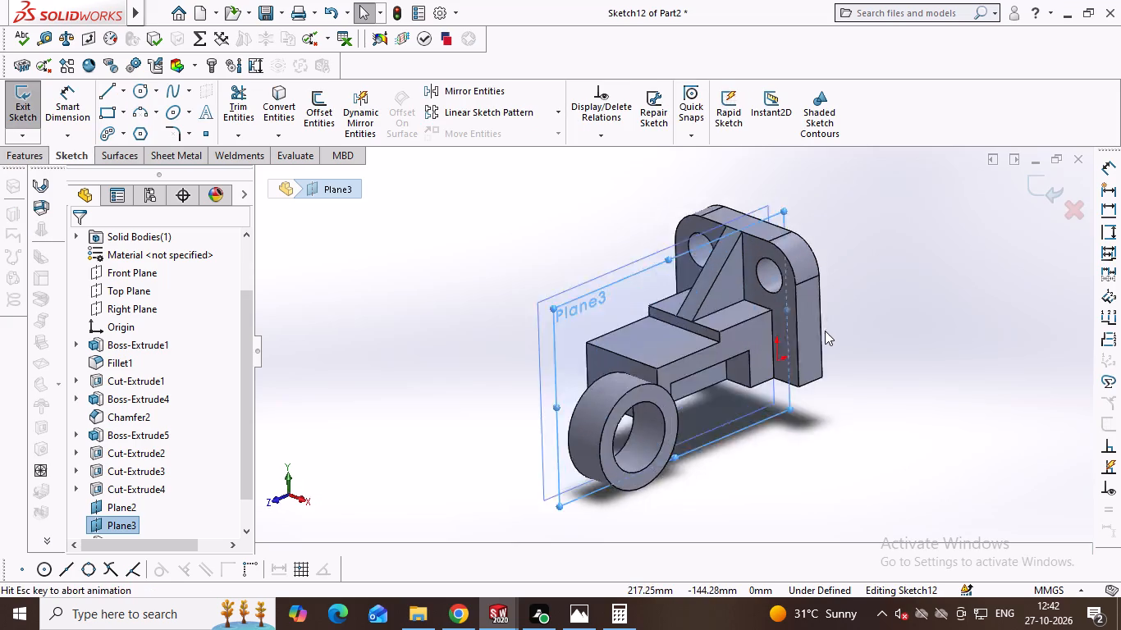
right_drag(654, 309, 519, 320)
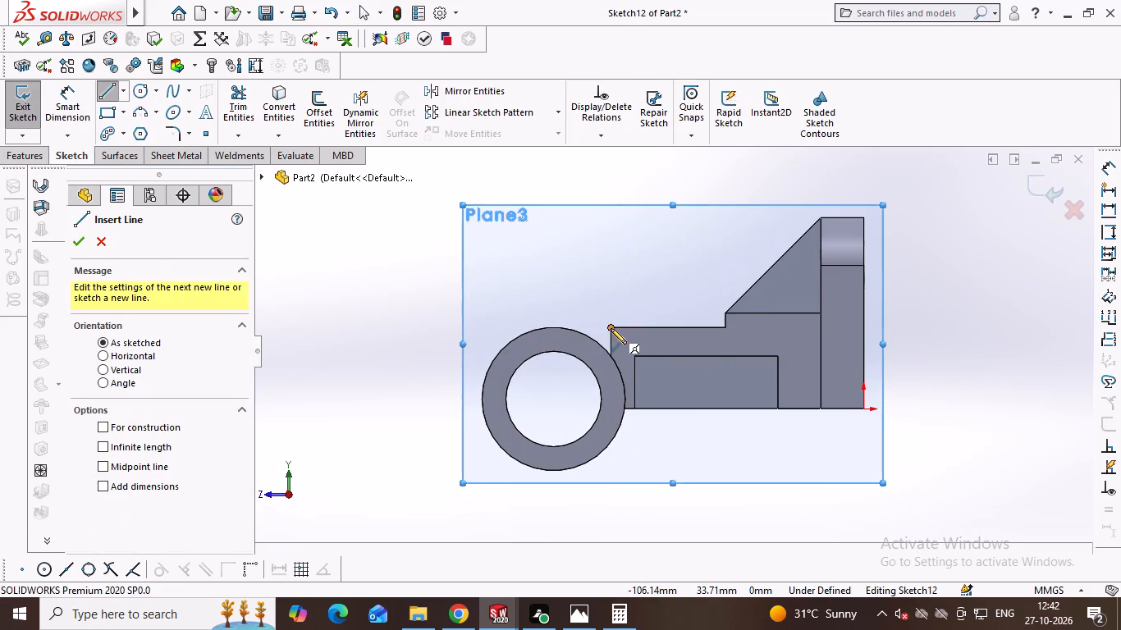
click(611, 328)
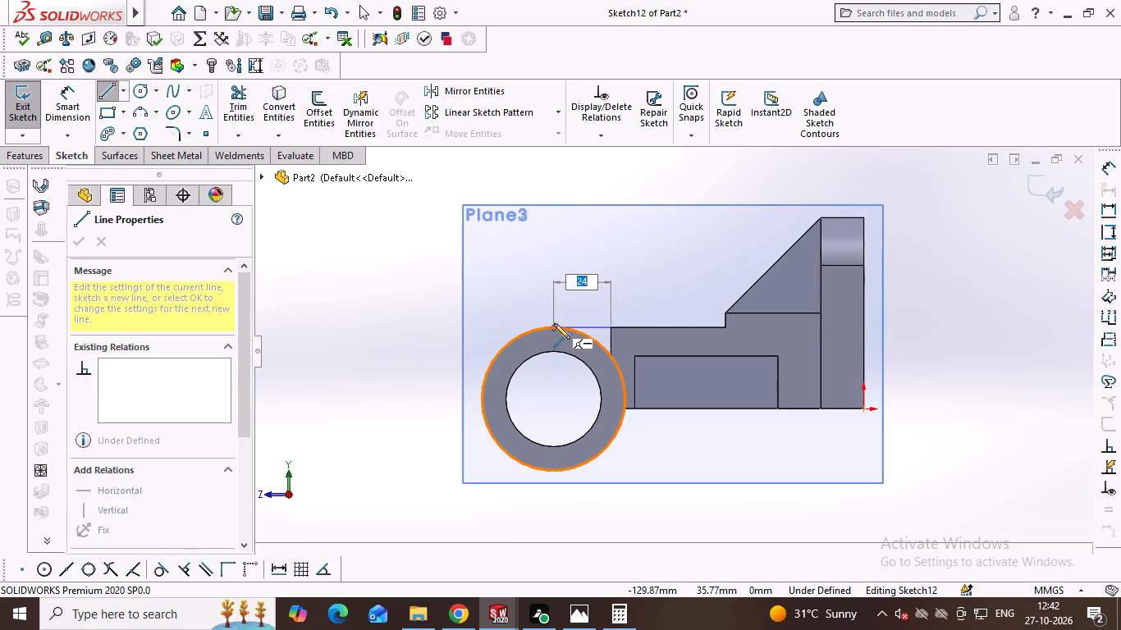
click(552, 326)
click(606, 326)
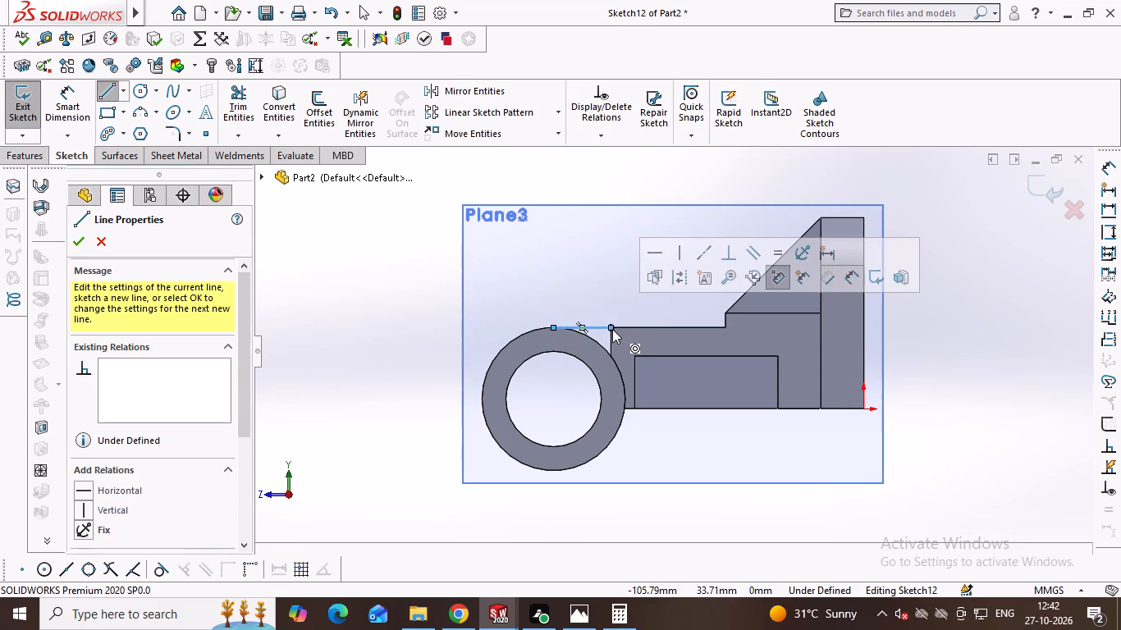
click(611, 354)
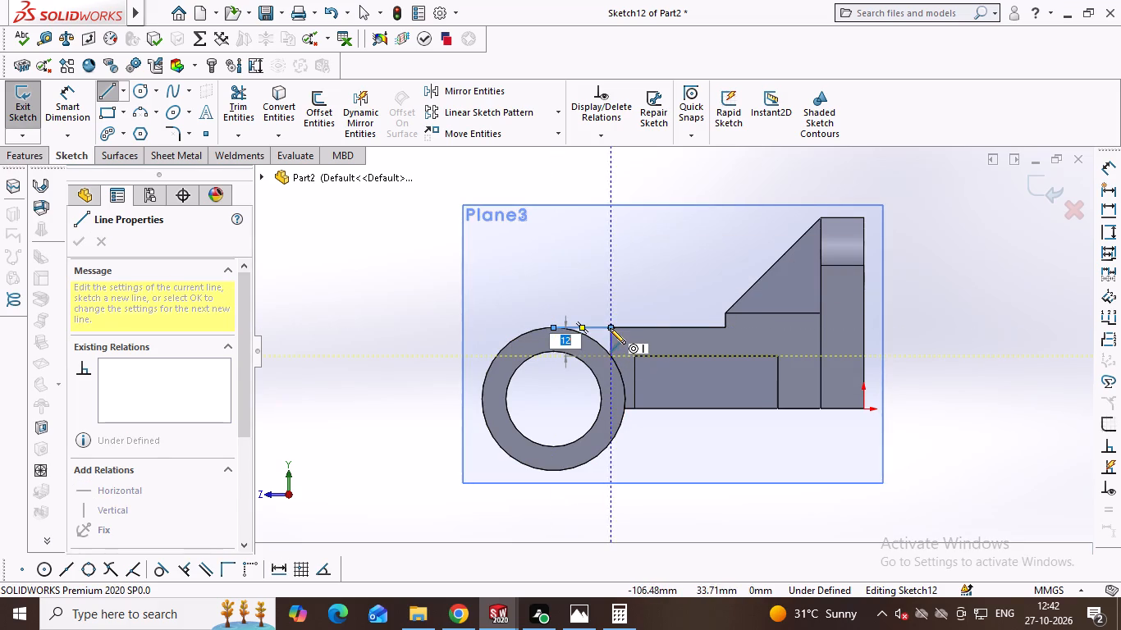
click(610, 327)
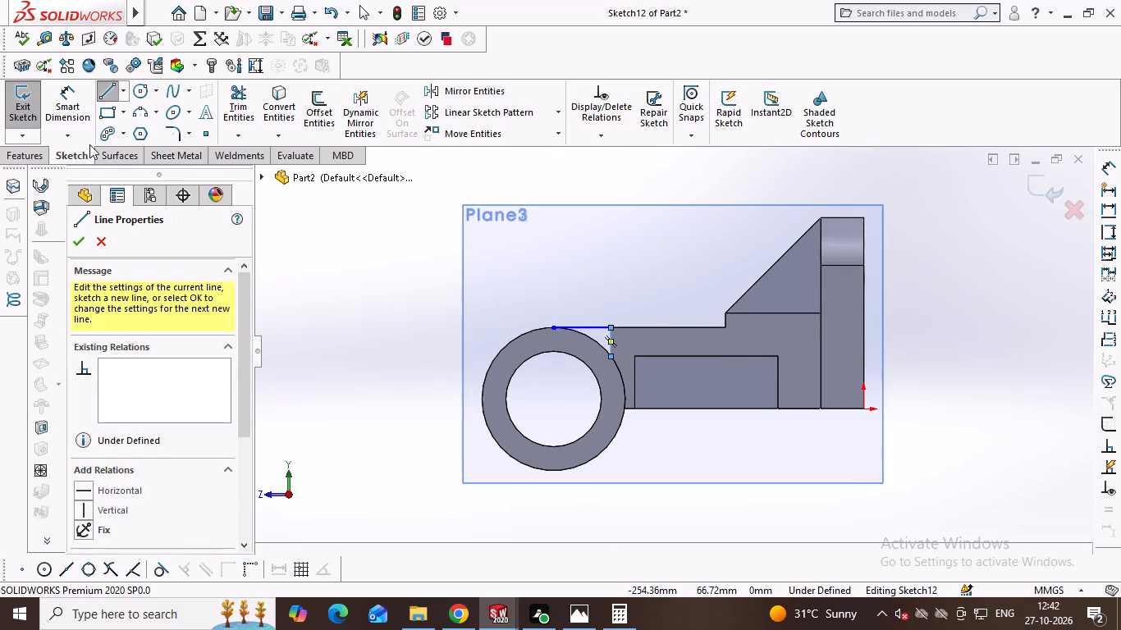
Close the corner profile with a three-point arc of 30 mm radius along the ring's outer edge, joining the two lines' free ends.
click(141, 107)
click(553, 326)
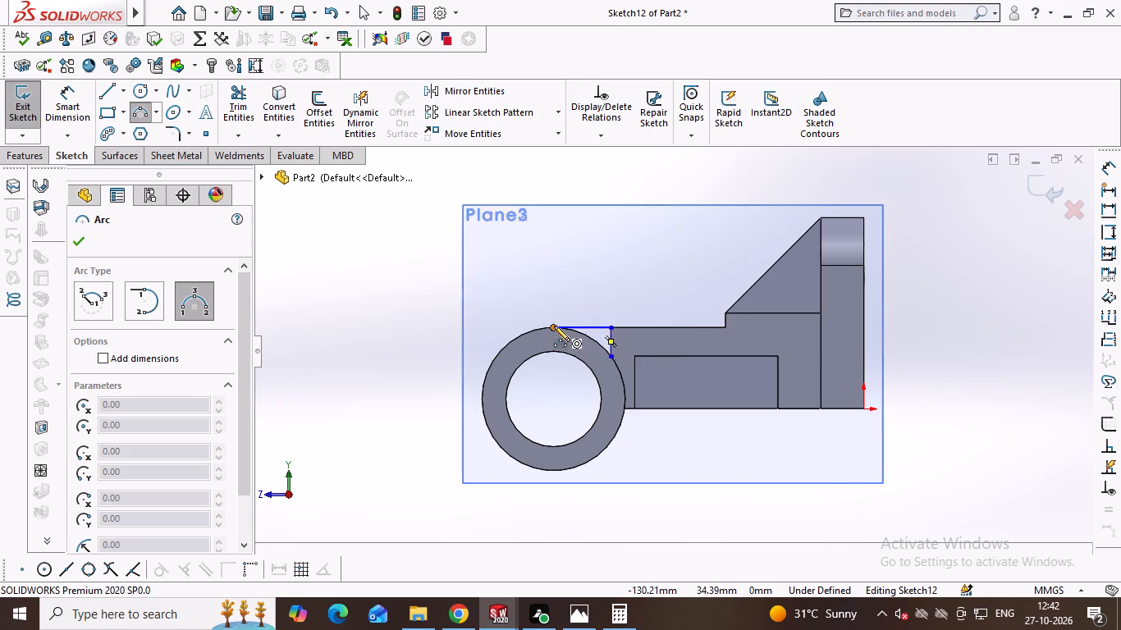
click(611, 355)
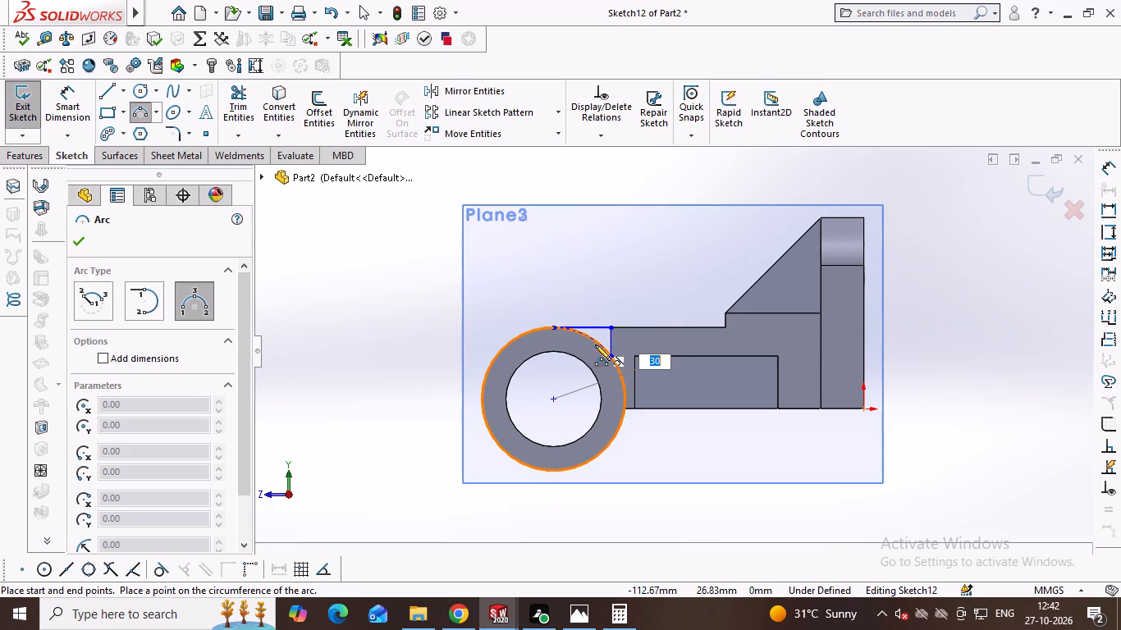
click(595, 345)
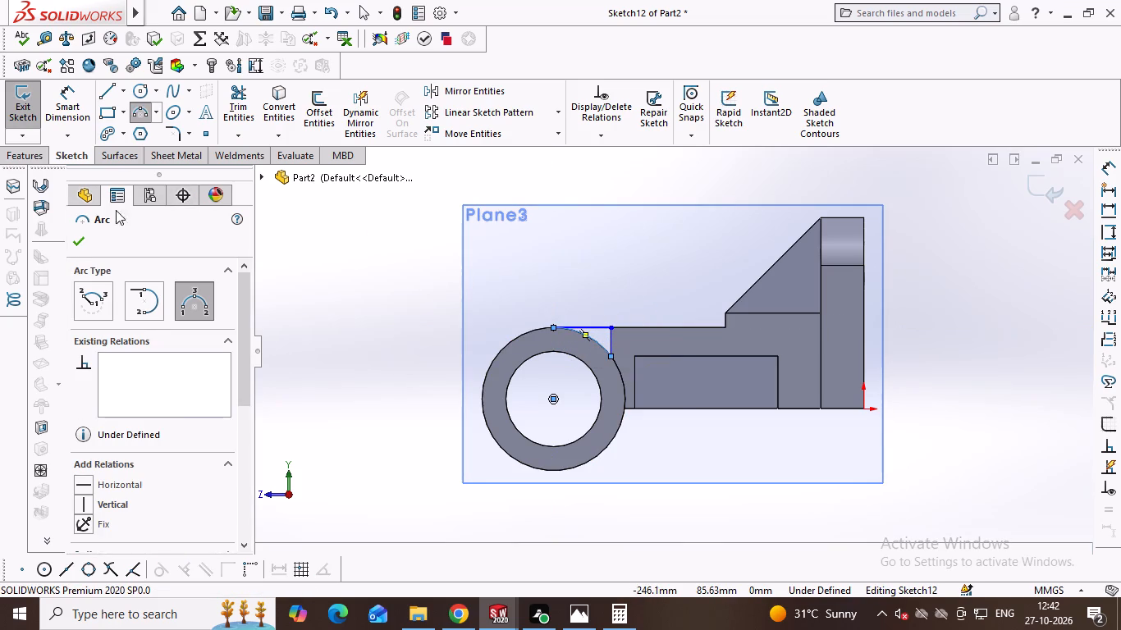
Extrude the closed corner region between the ring and the arm 15 mm from the sketch plane, merged with the body.
middle_drag(506, 163, 506, 162)
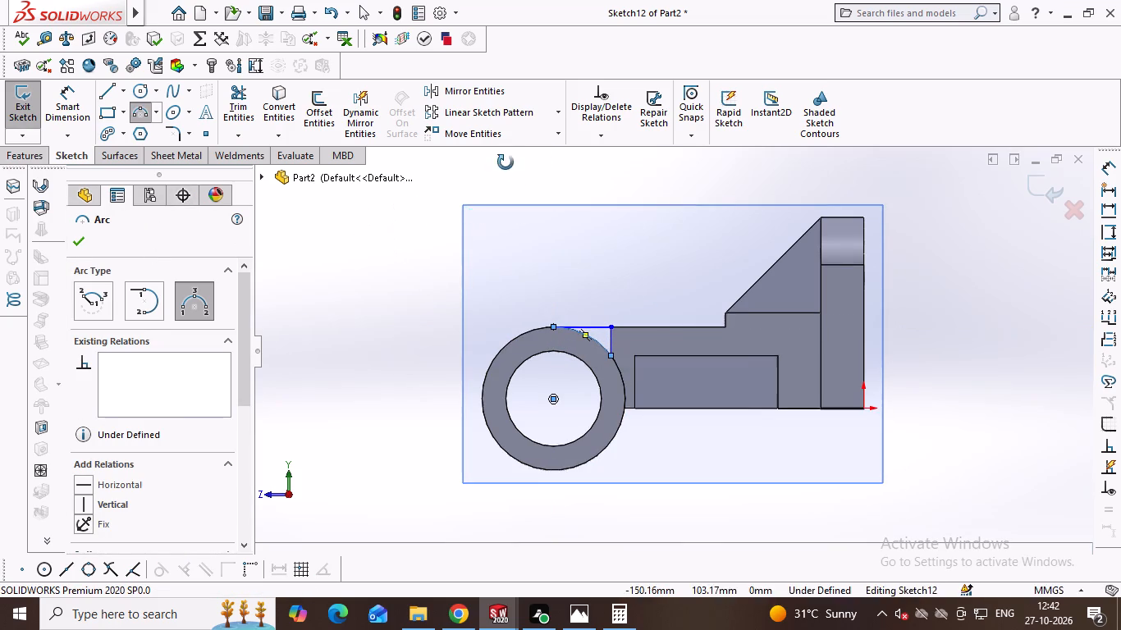
middle_drag(506, 162, 569, 232)
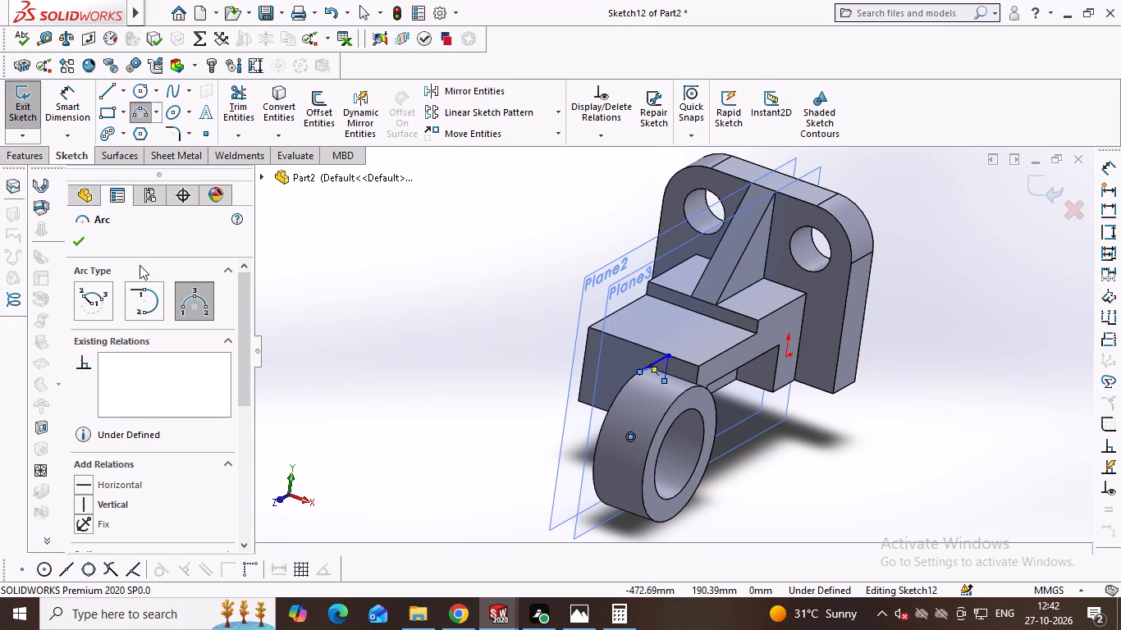
click(33, 156)
double_click(38, 102)
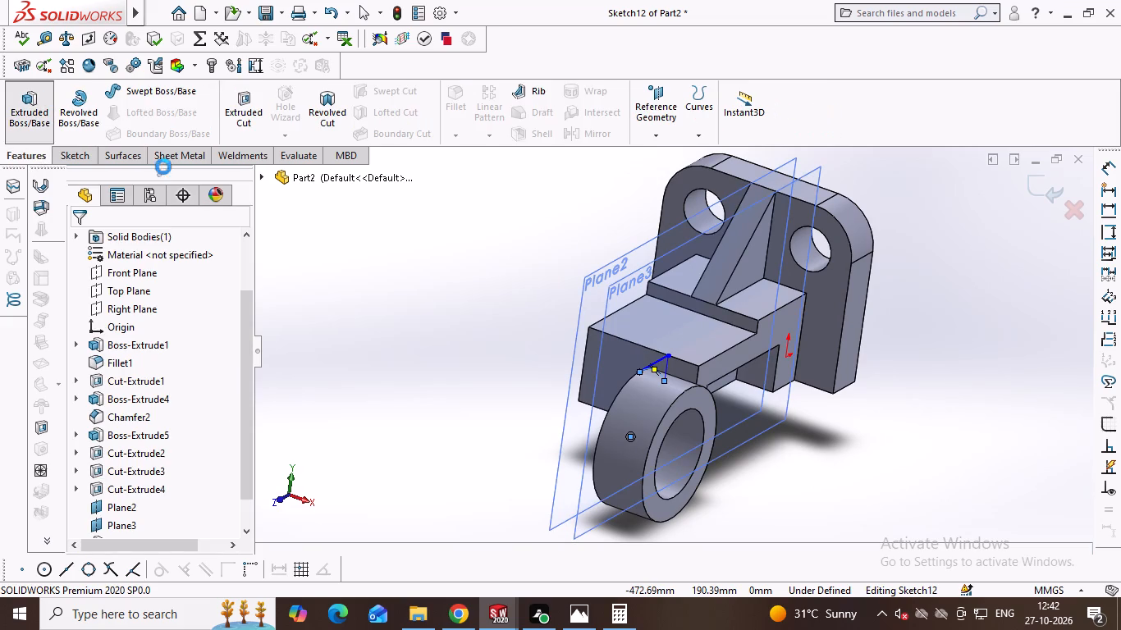
middle_drag(684, 266, 625, 215)
click(605, 347)
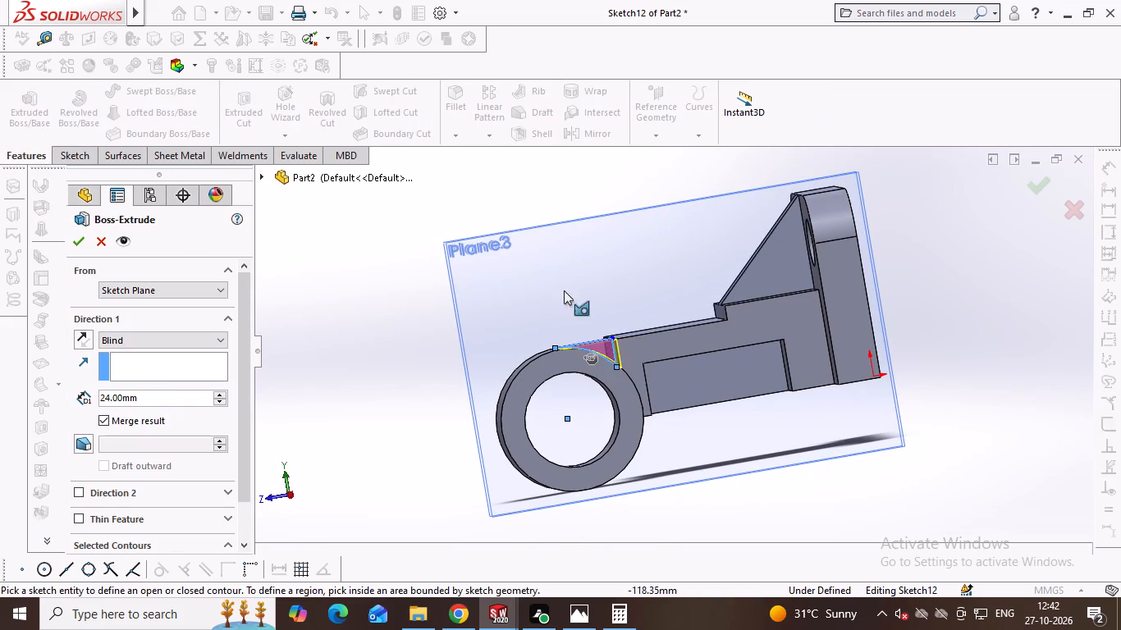
middle_drag(564, 290, 638, 345)
middle_click(639, 345)
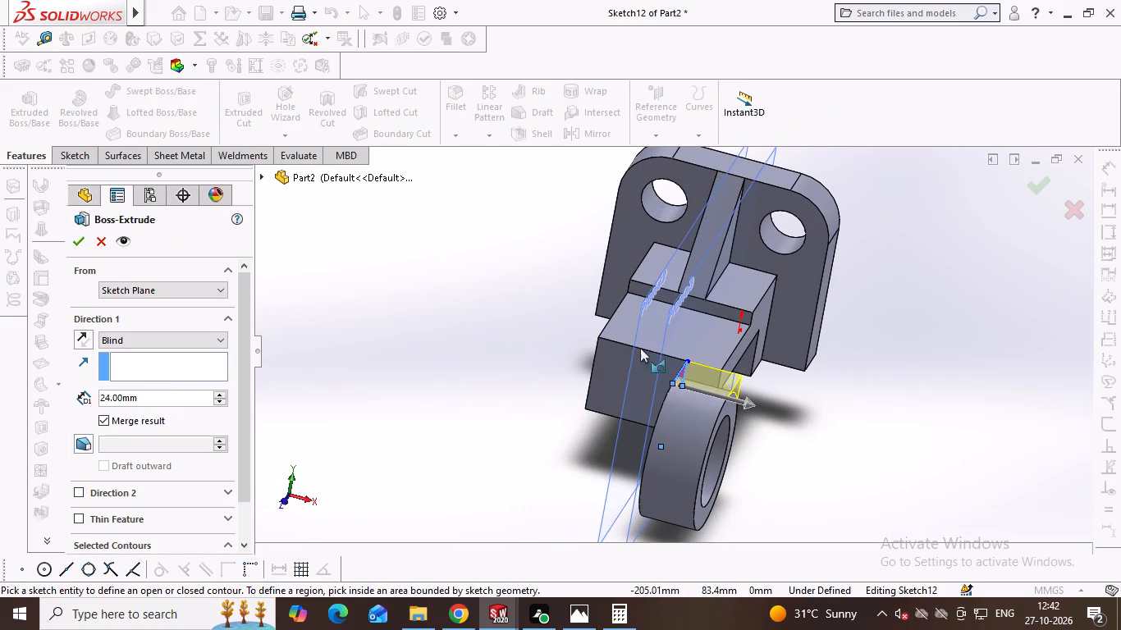
double_click(184, 401)
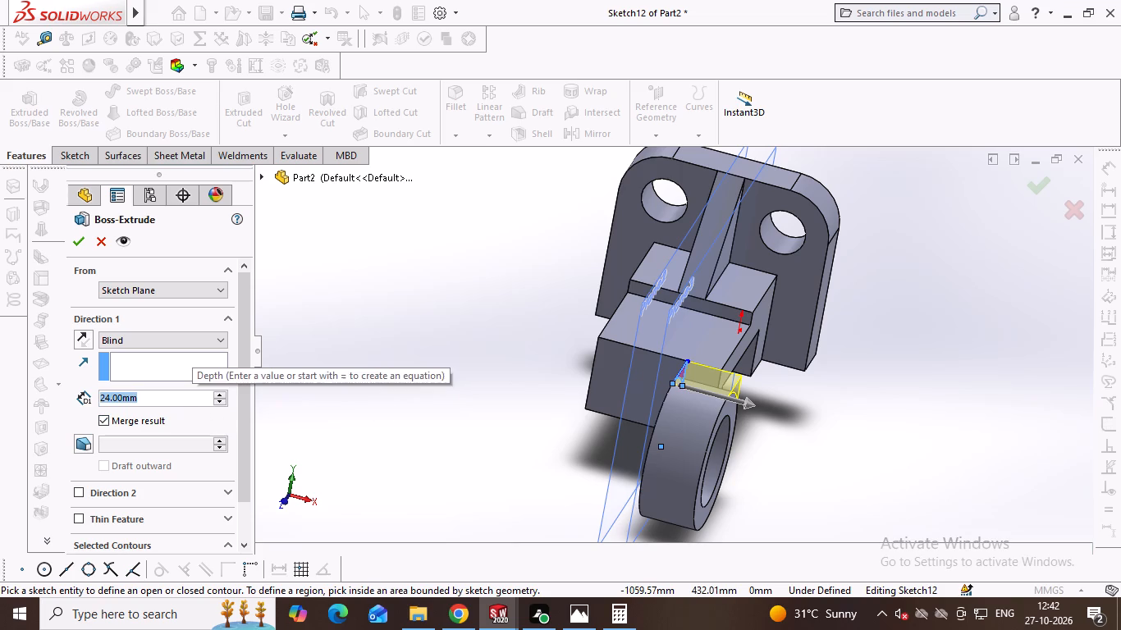
text(18)
key(Return)
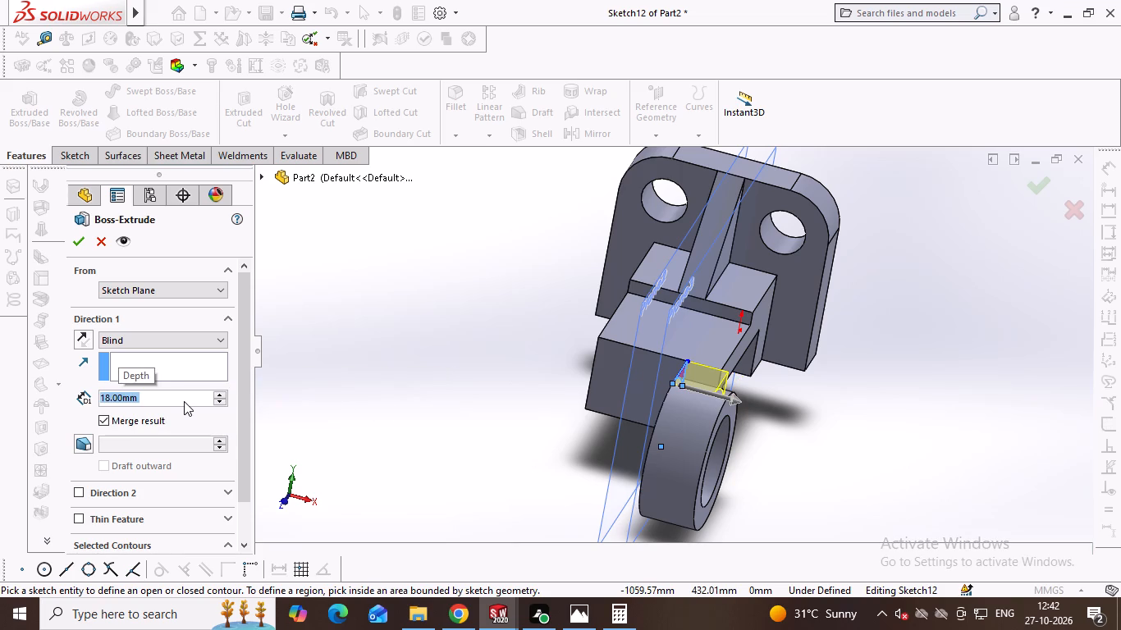
text(15)
key(Return)
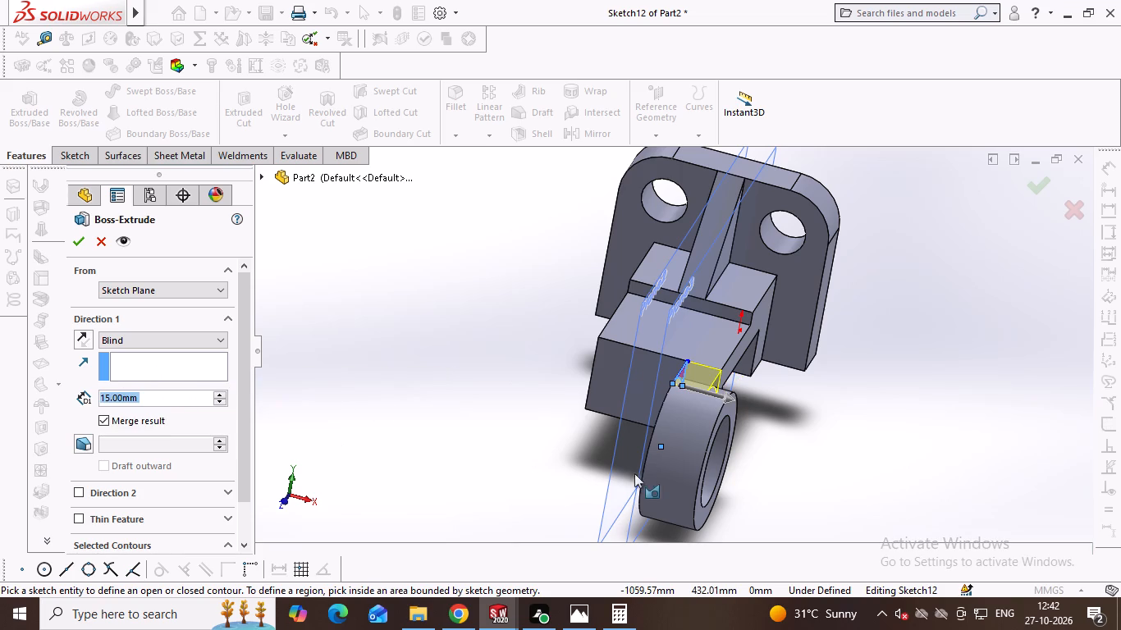
middle_drag(872, 348, 840, 446)
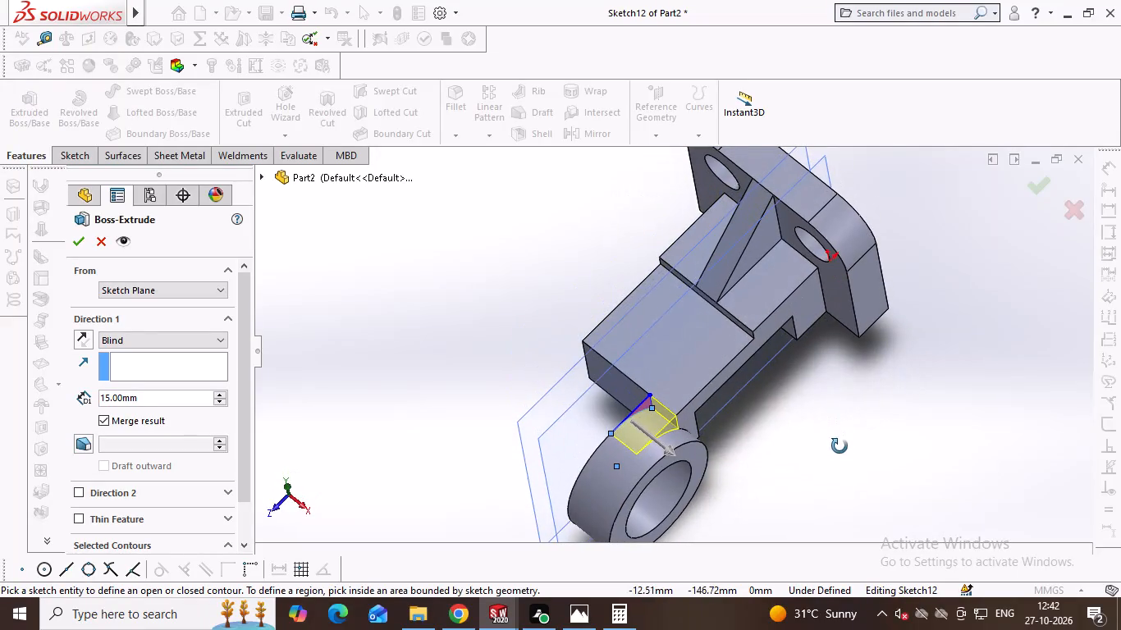
middle_drag(840, 446, 848, 494)
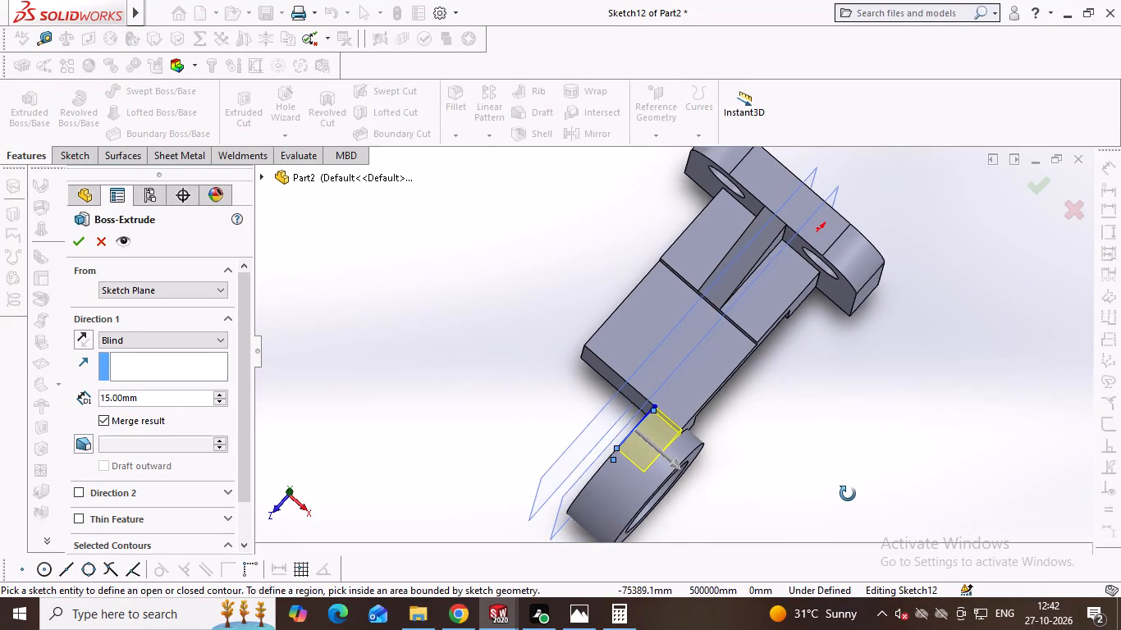
middle_drag(848, 494, 849, 498)
middle_click(849, 499)
middle_click(849, 499)
key(Return)
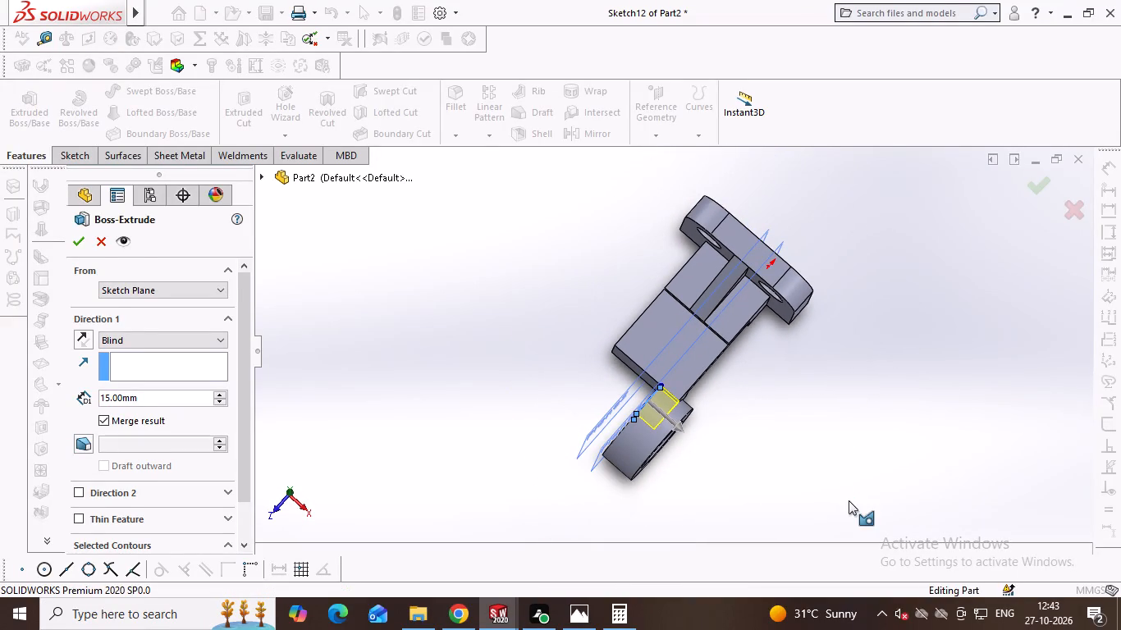
Start a Mirror feature about the mid-width plane, Plane2, with the new corner extrusion as the feature to mirror.
middle_drag(780, 394, 719, 235)
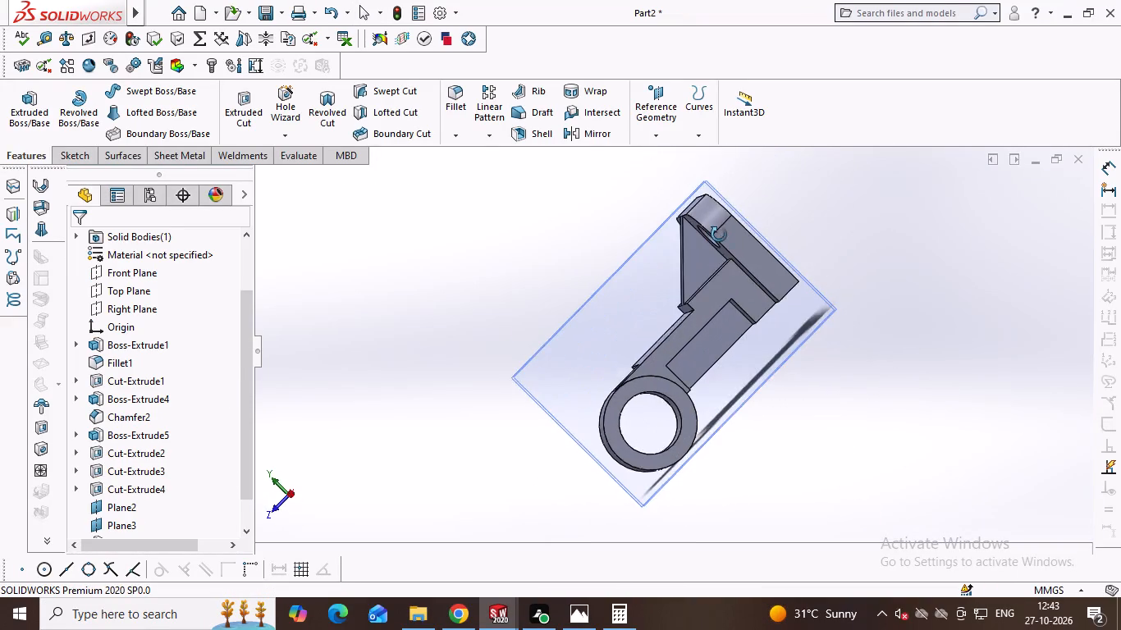
middle_drag(719, 235, 721, 233)
middle_drag(629, 357, 642, 403)
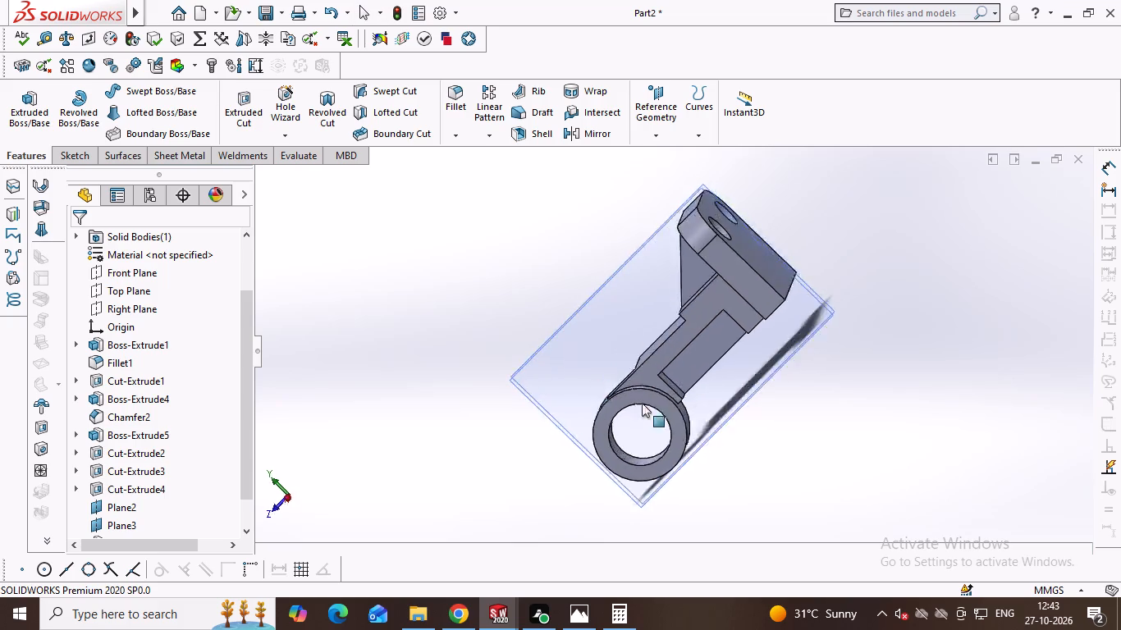
middle_drag(642, 403, 627, 402)
middle_drag(633, 403, 641, 409)
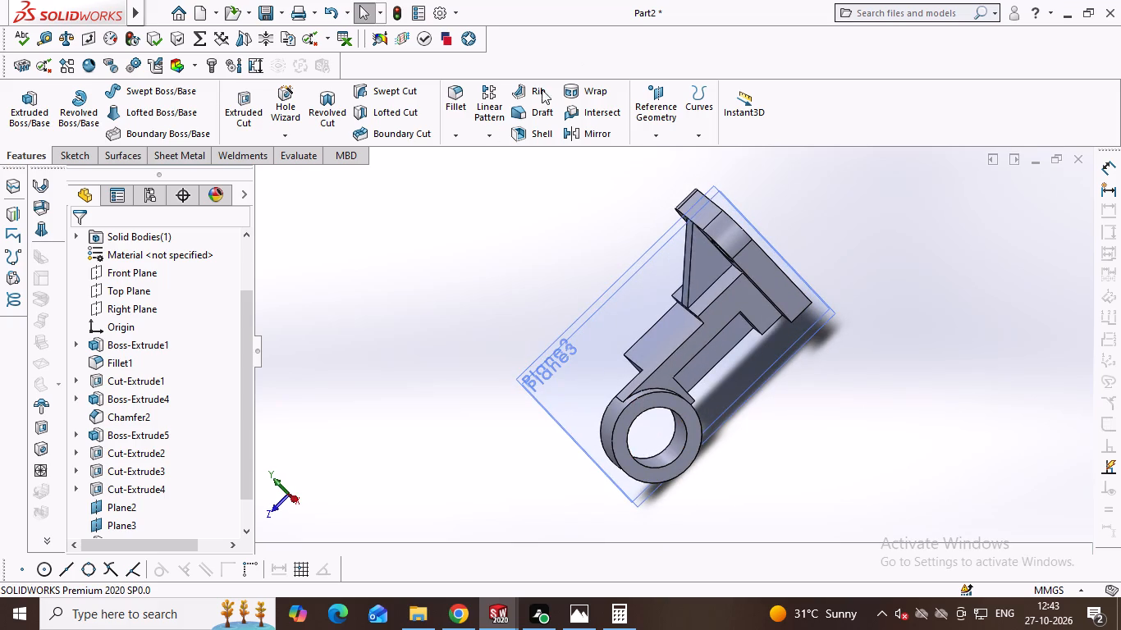
click(494, 137)
click(526, 193)
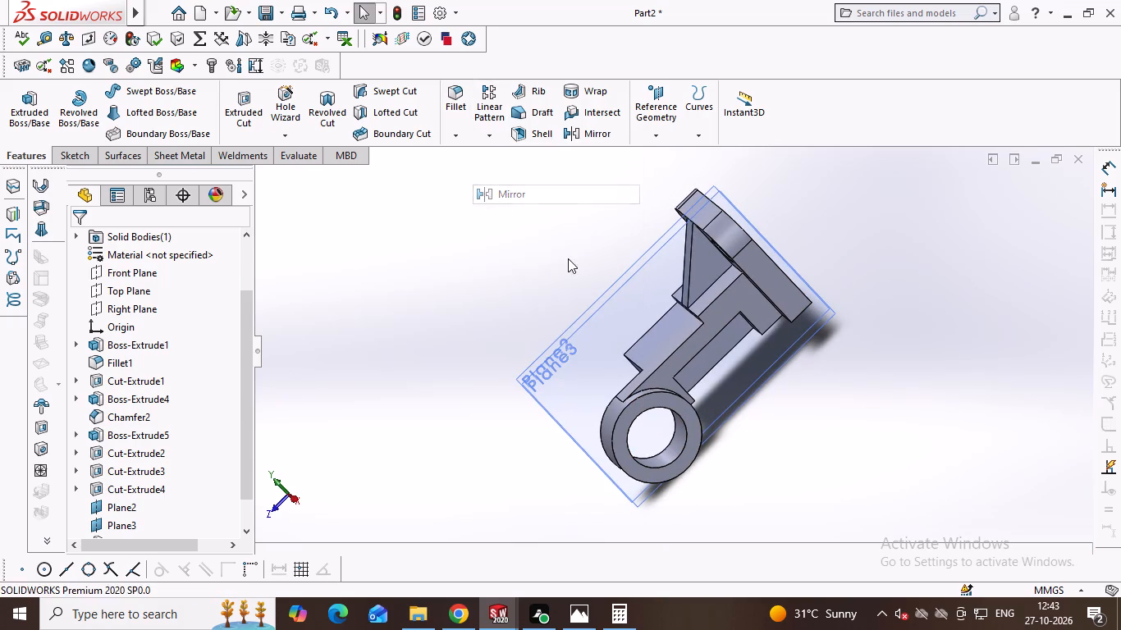
click(546, 349)
middle_drag(482, 306, 560, 261)
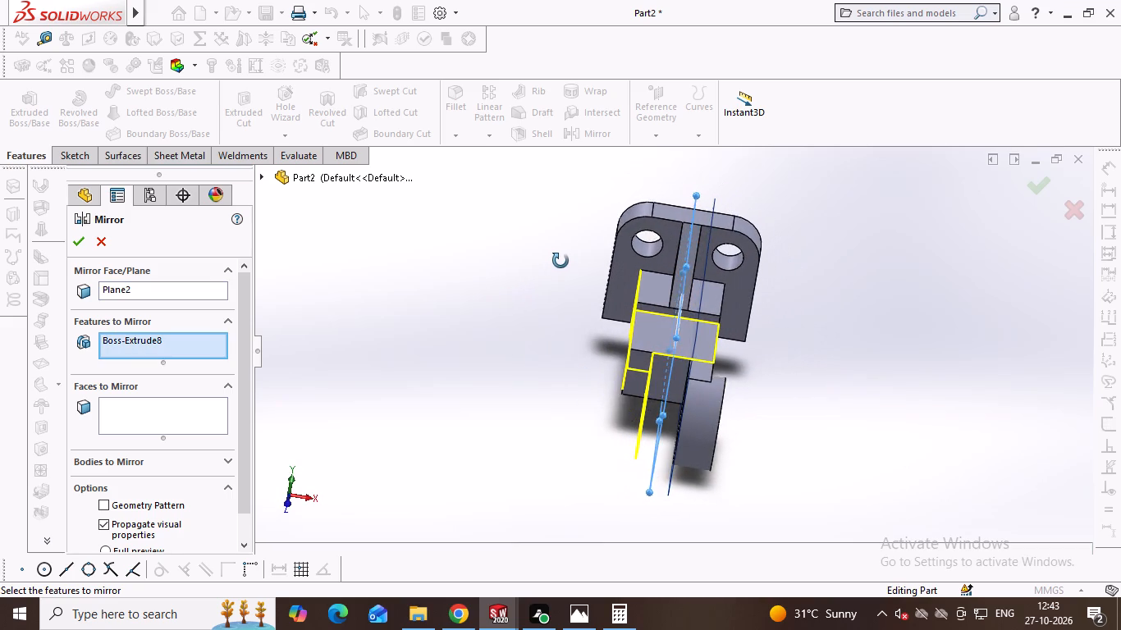
middle_drag(560, 261, 524, 258)
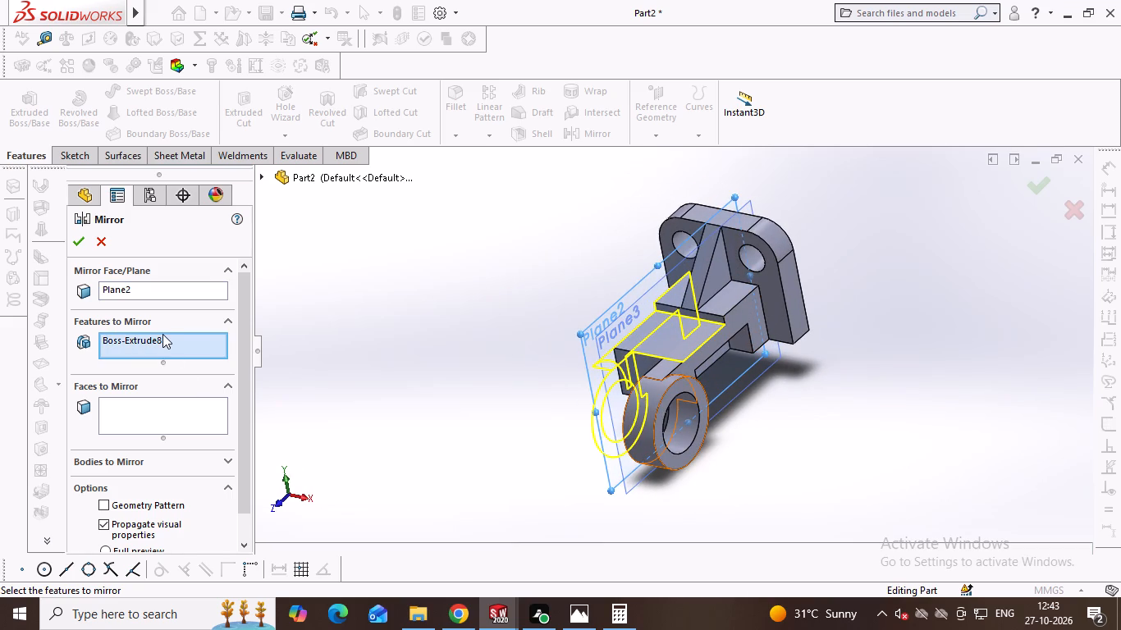
Replace the corner extrusion with the ring extrusion, Boss-Extrude7, as the feature to mirror.
click(162, 334)
click(150, 337)
key(Delete)
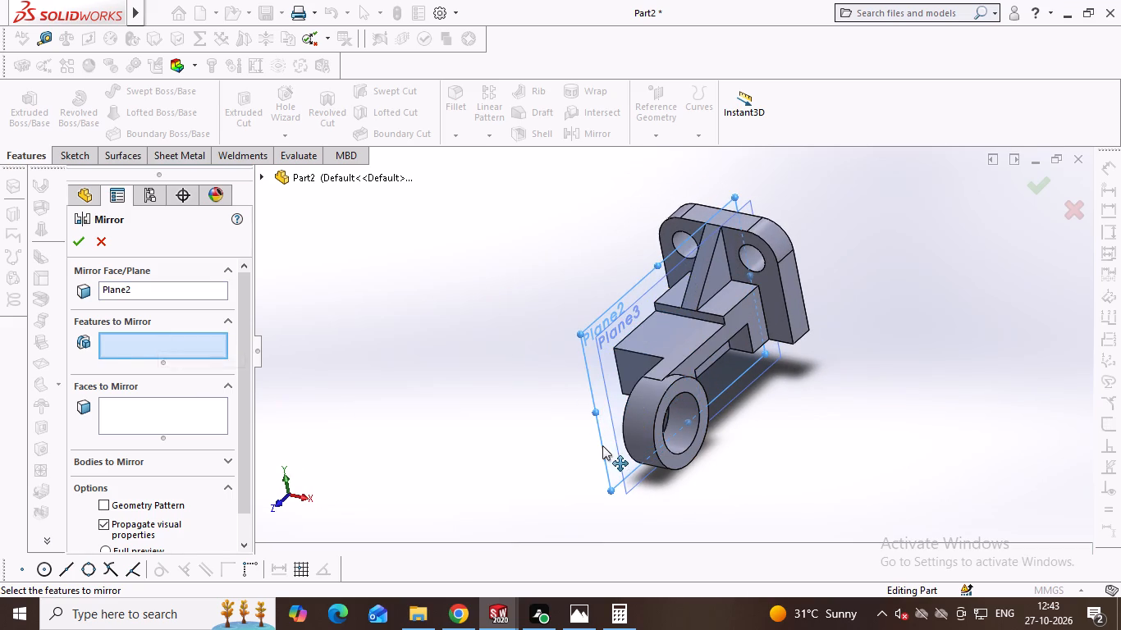
click(675, 389)
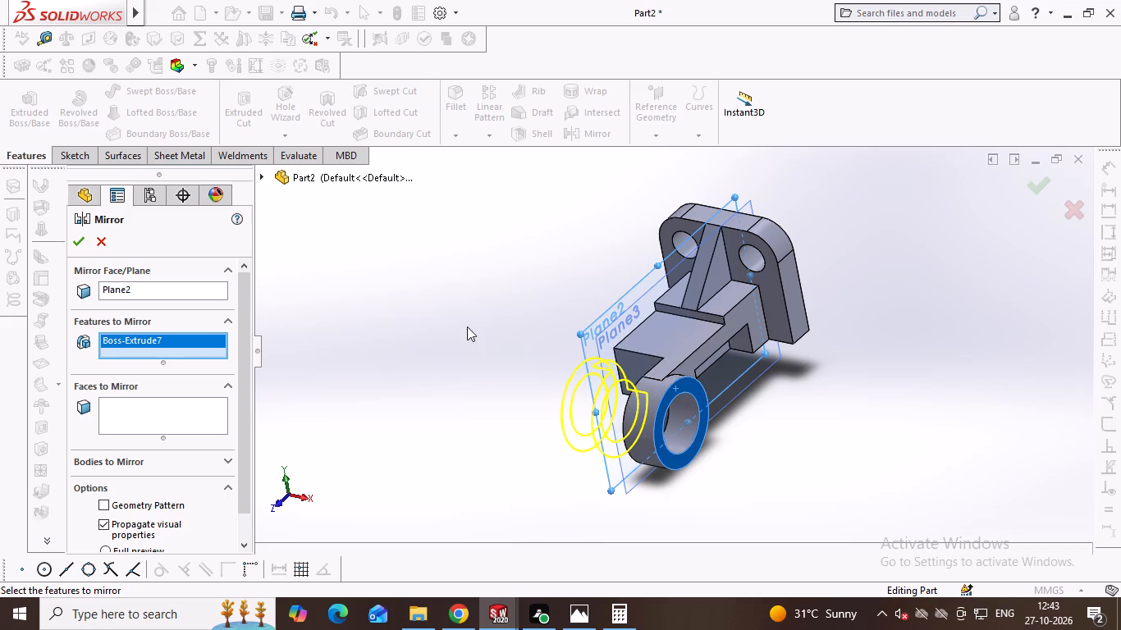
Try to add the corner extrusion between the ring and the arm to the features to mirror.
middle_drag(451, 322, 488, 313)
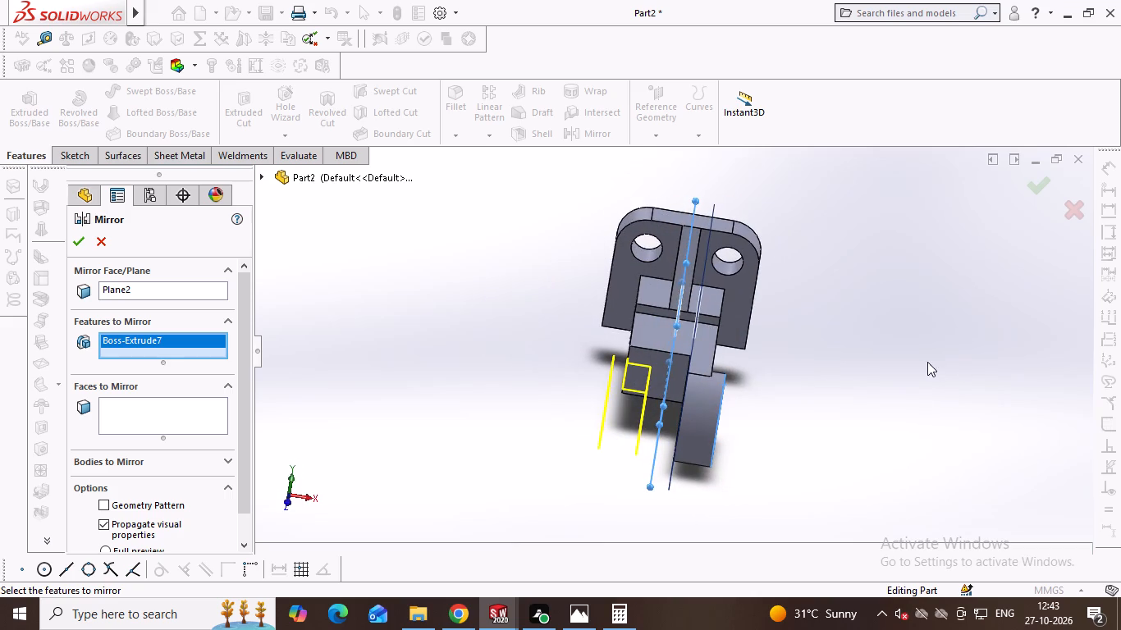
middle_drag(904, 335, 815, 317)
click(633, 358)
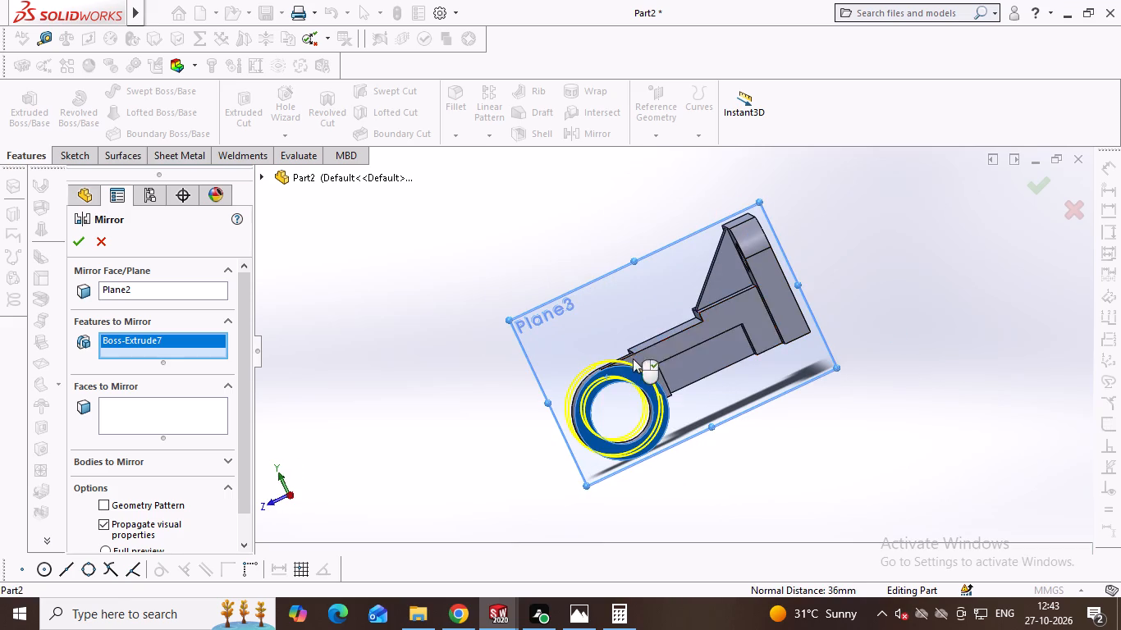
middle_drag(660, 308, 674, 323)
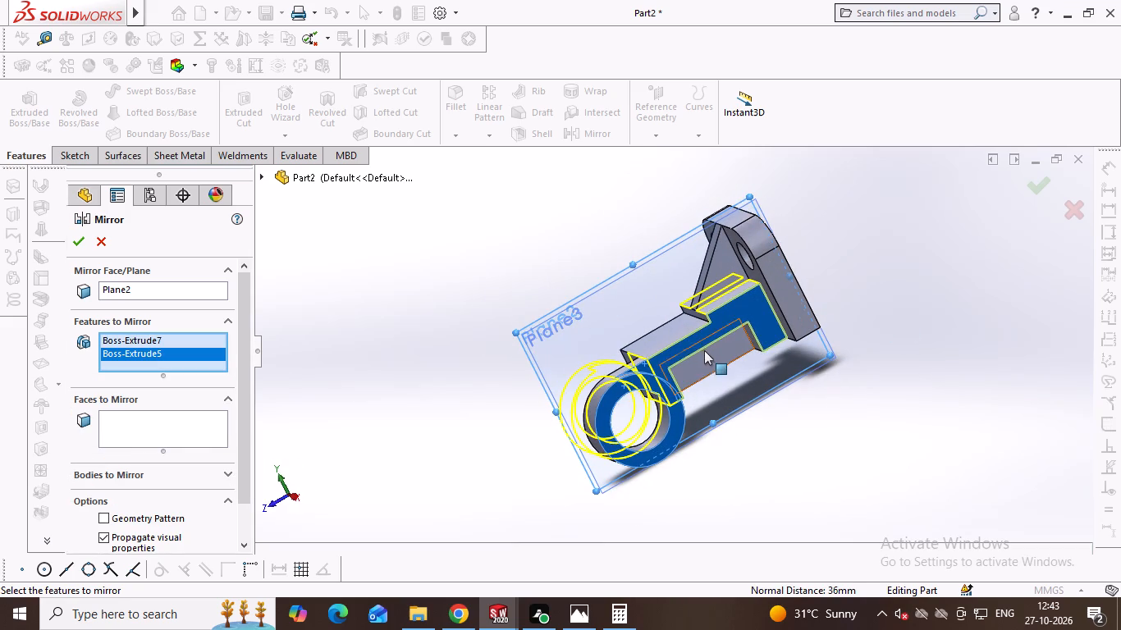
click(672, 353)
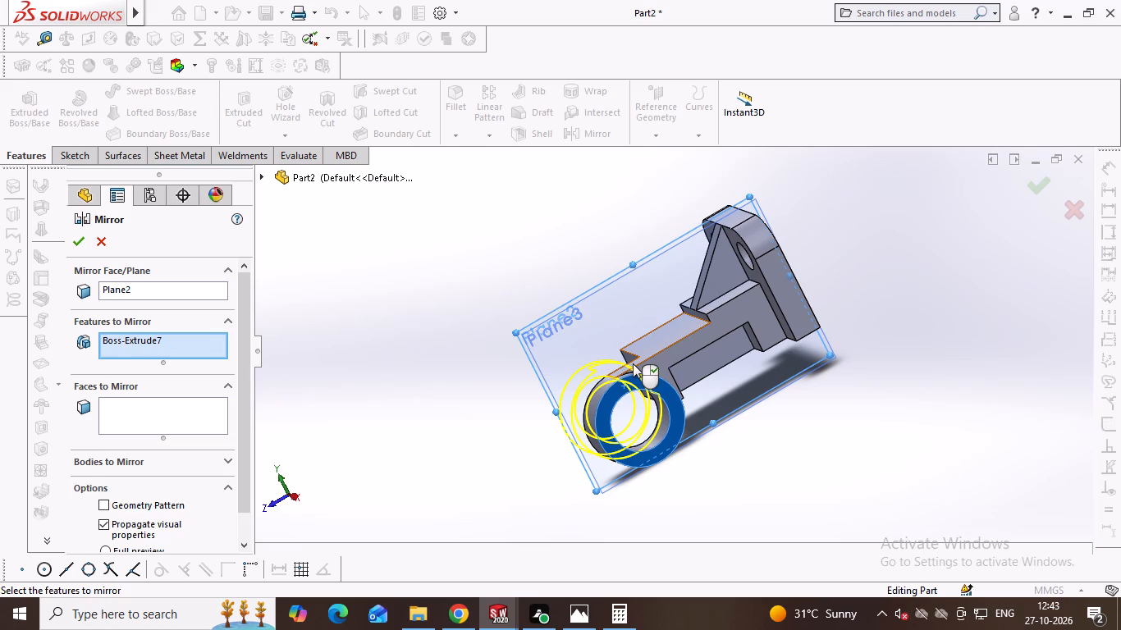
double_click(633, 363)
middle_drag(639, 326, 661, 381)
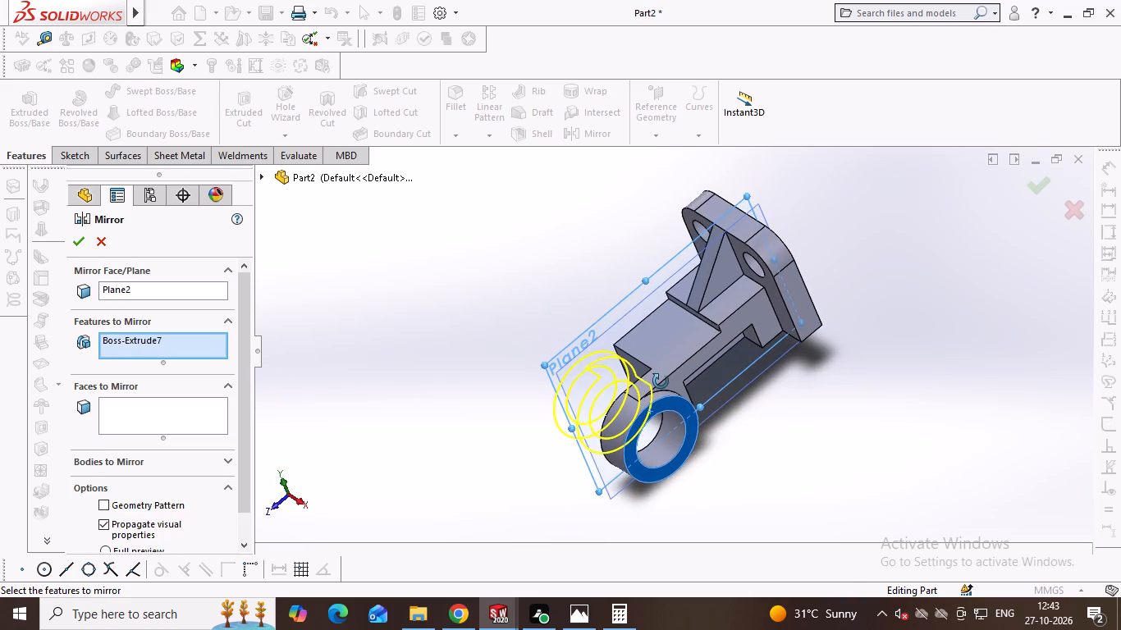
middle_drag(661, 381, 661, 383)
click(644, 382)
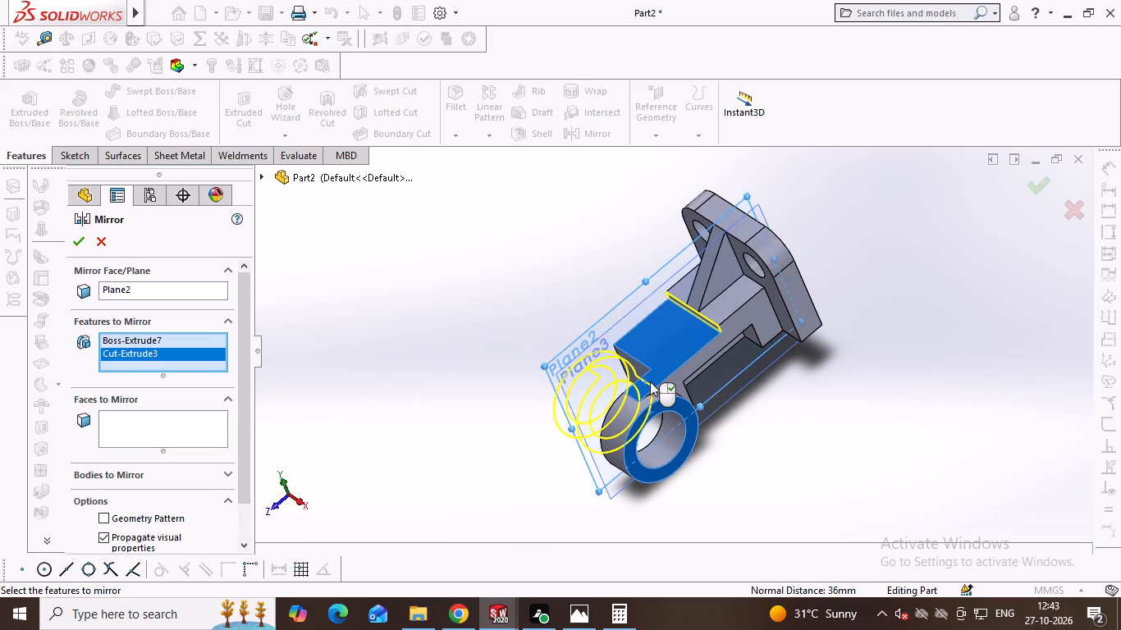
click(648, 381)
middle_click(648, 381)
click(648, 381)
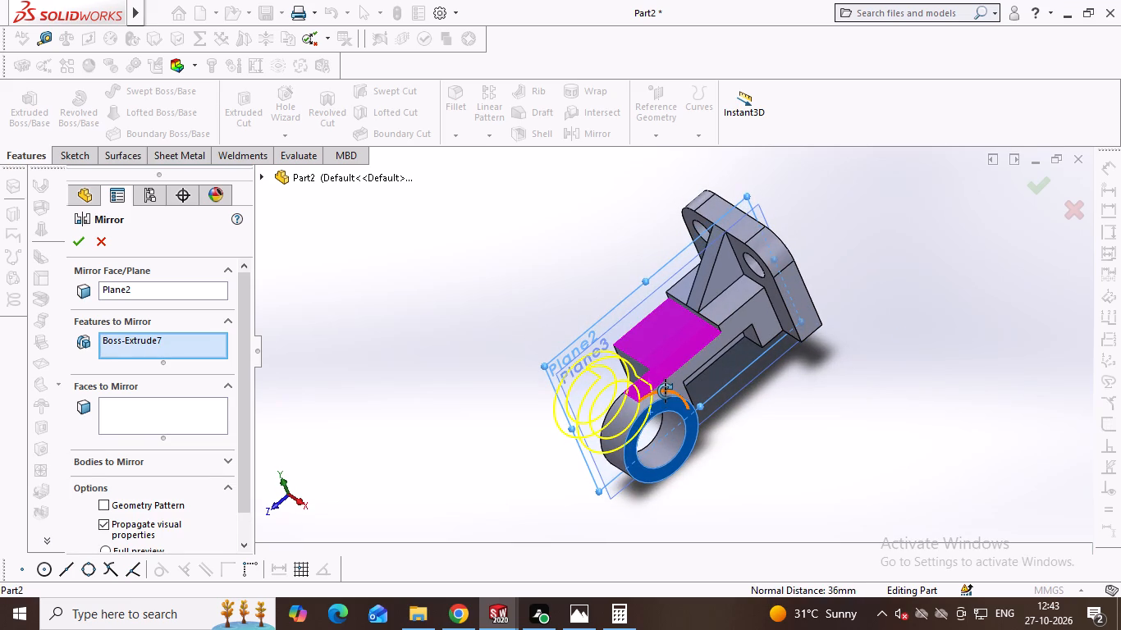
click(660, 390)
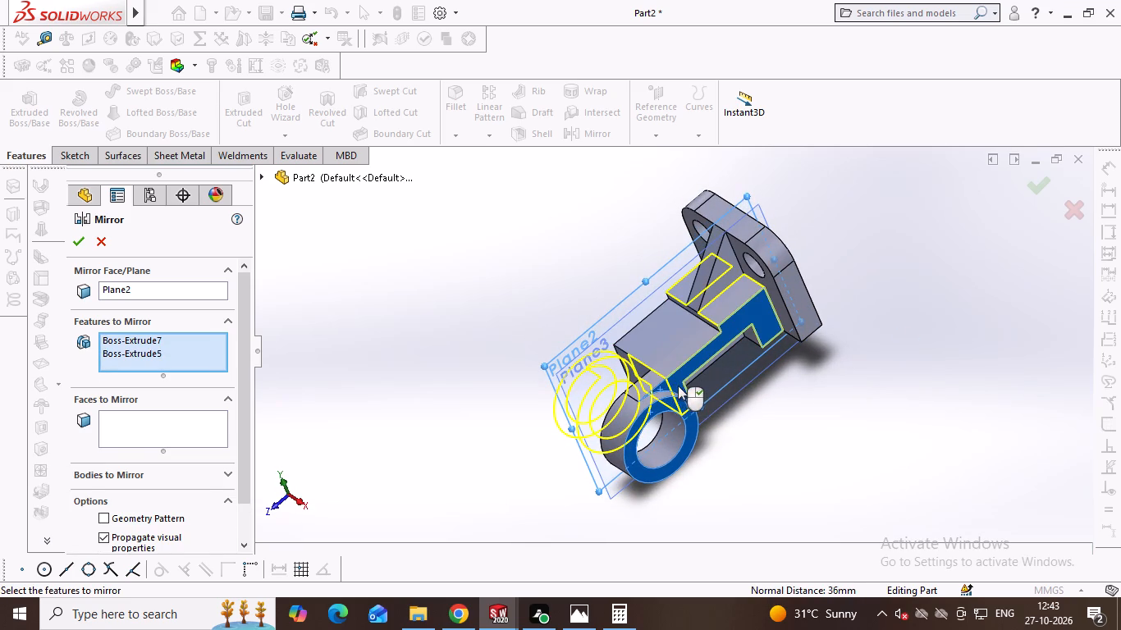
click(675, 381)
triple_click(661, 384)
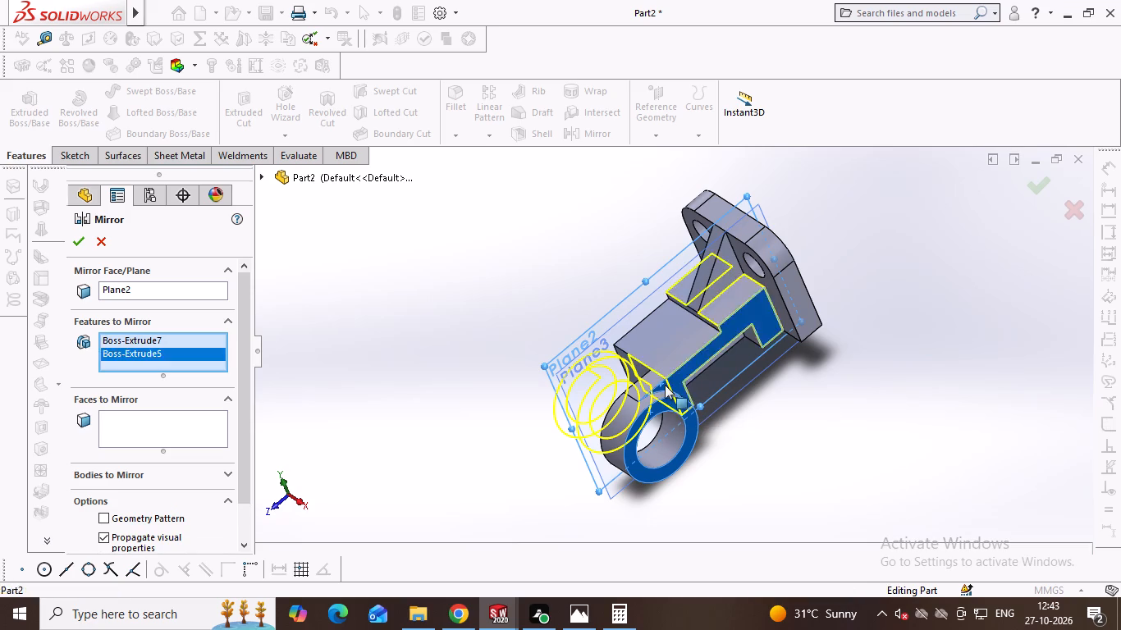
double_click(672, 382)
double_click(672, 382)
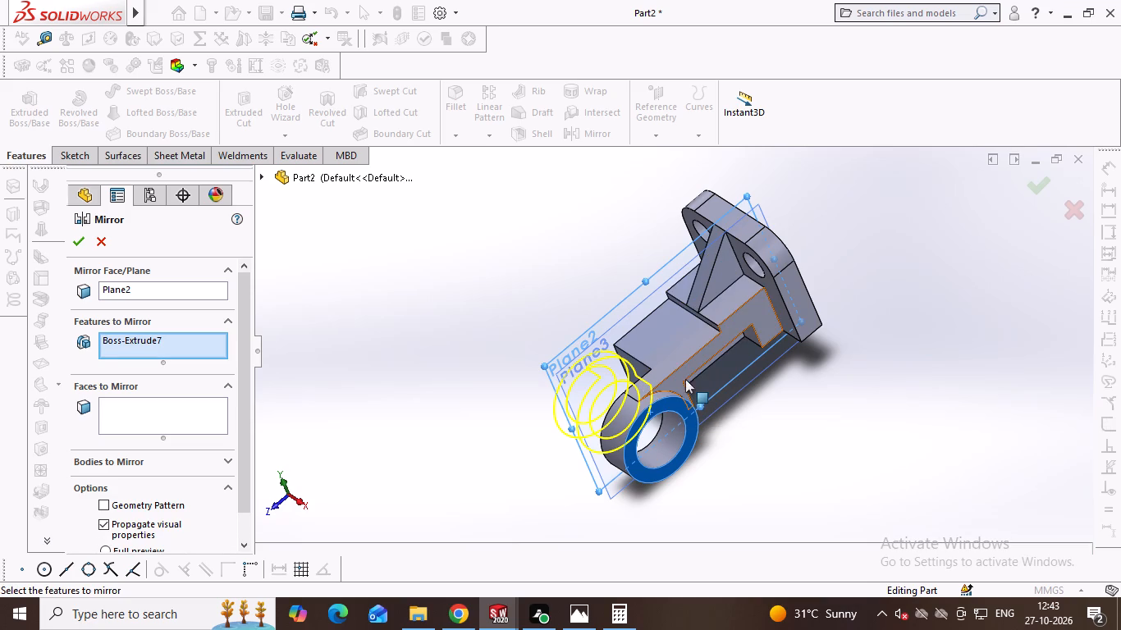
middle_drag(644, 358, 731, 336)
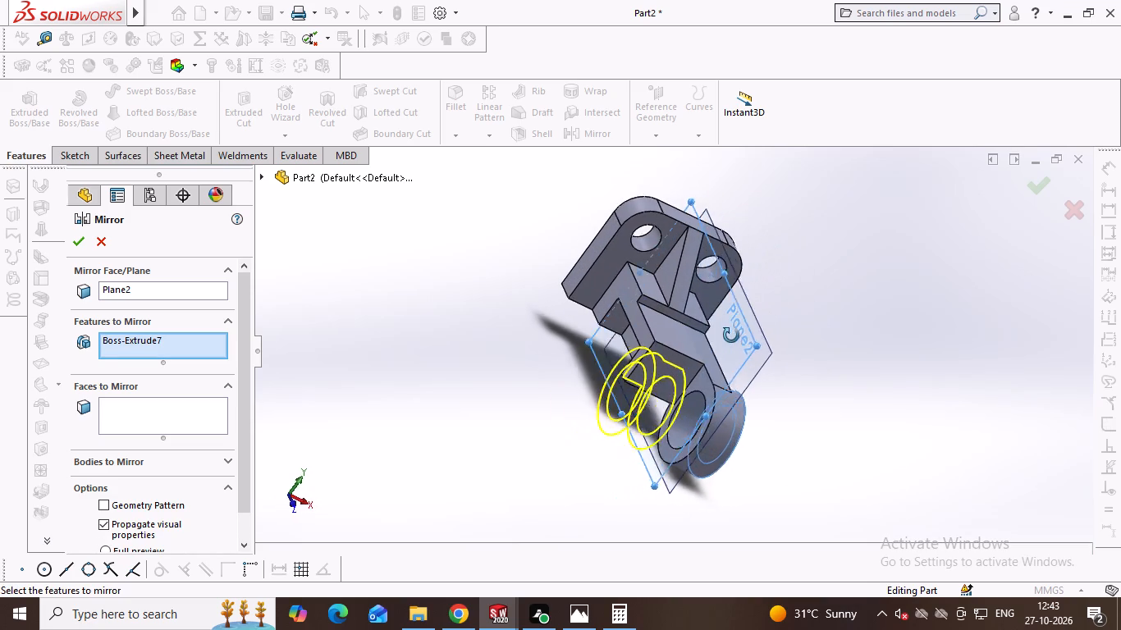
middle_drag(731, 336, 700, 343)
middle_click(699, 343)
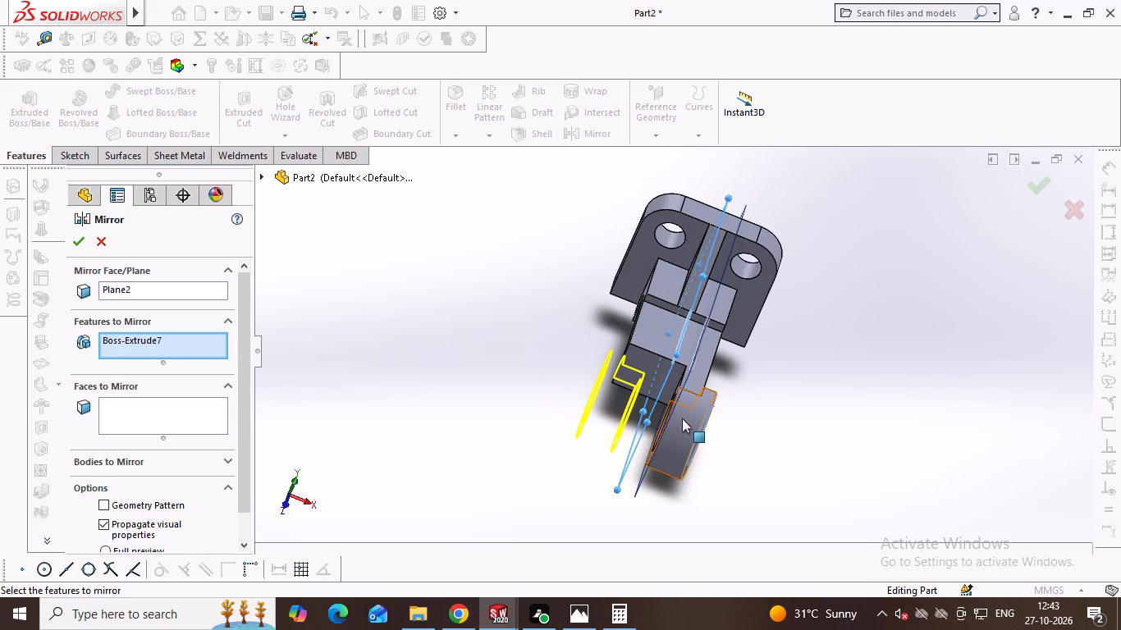
Complete the mirror of the ring extrusion about Plane2, with no additional faces selected.
click(681, 422)
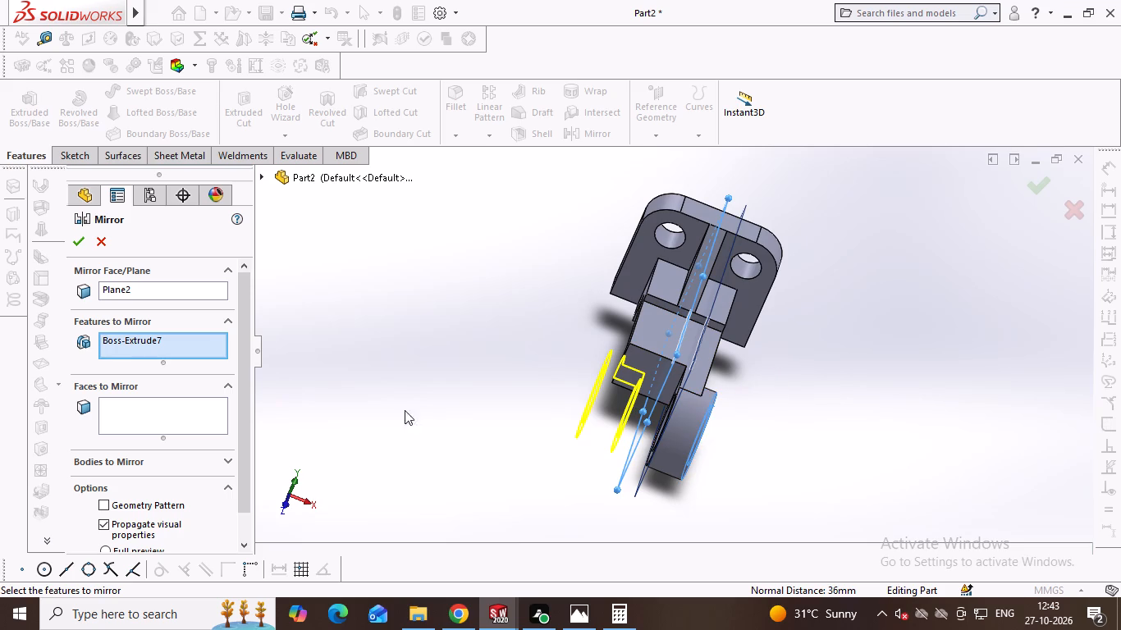
click(176, 418)
click(690, 420)
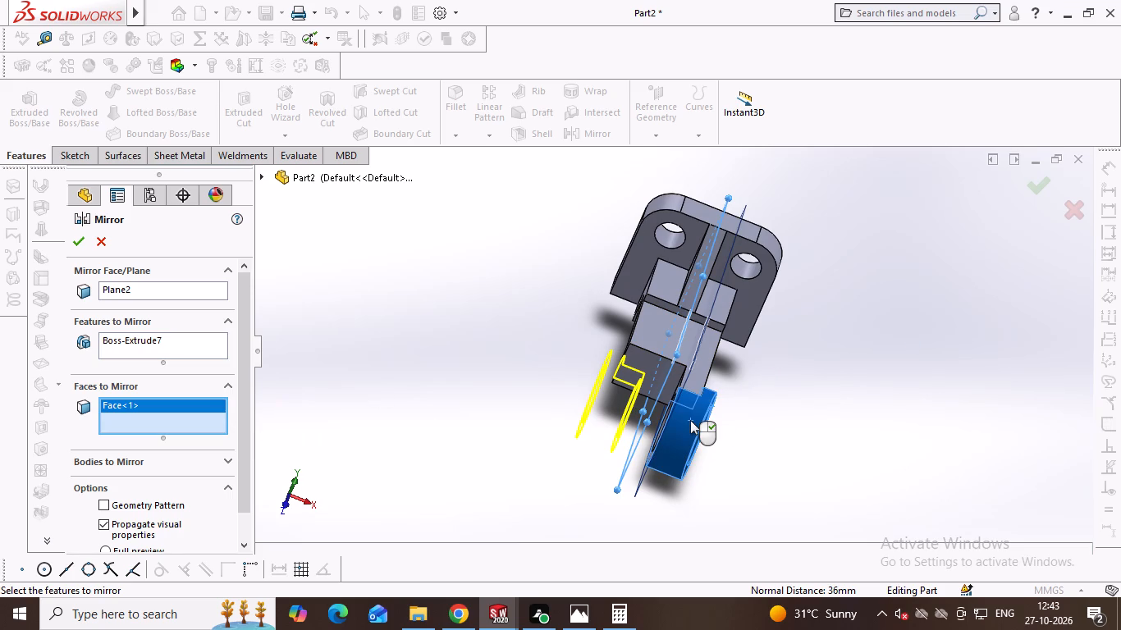
click(690, 420)
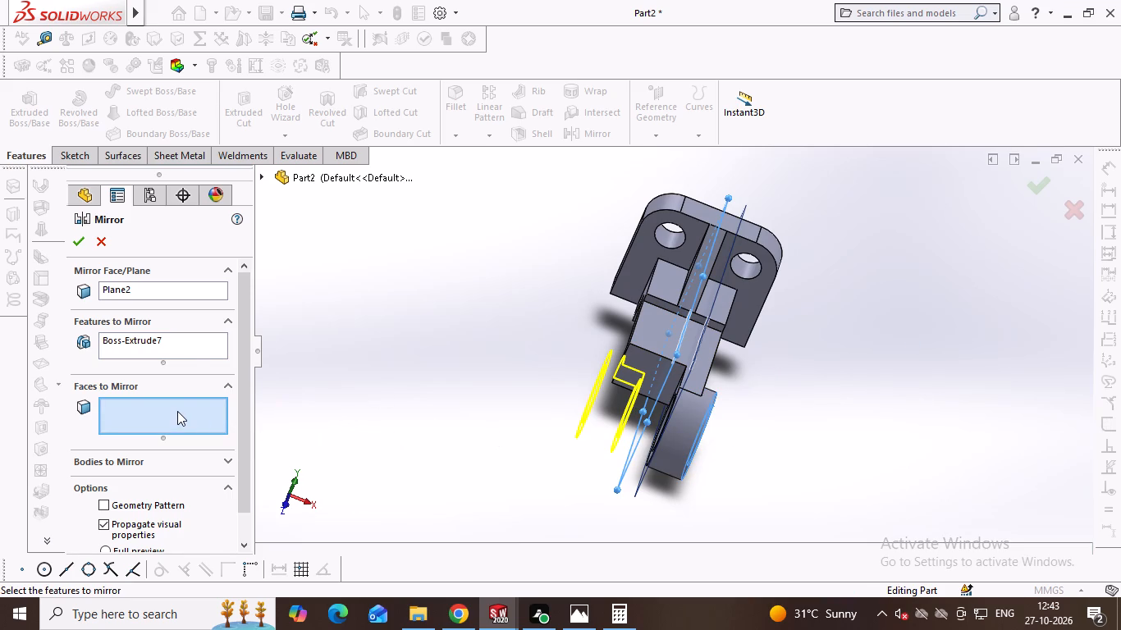
key(Return)
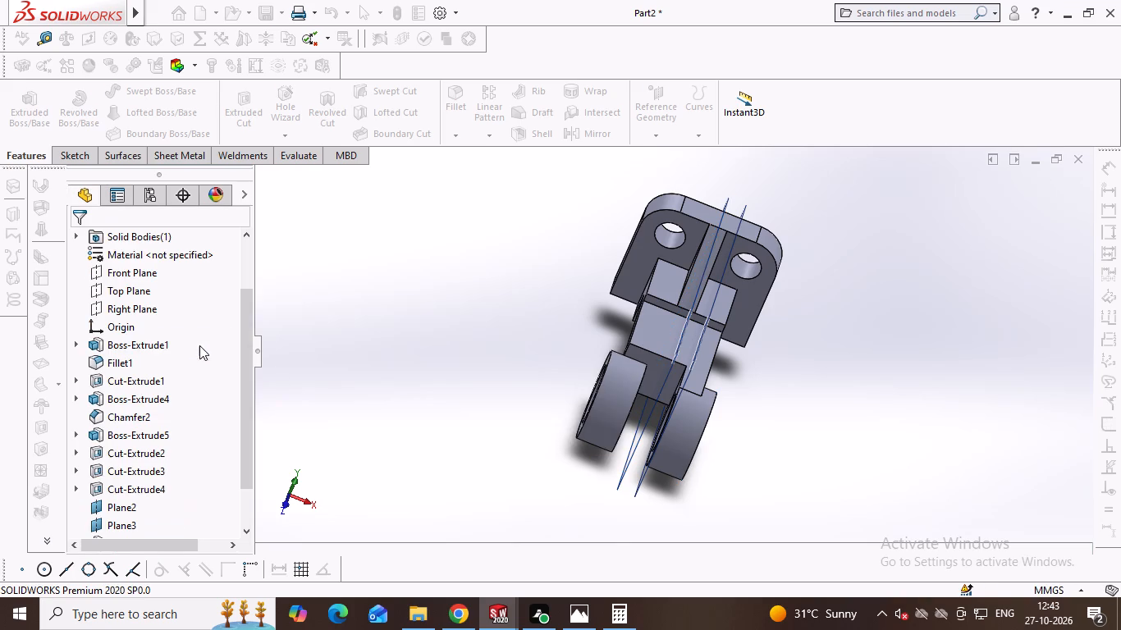
Examine the two ring ends and their connection to the arm from several sides.
middle_drag(673, 285, 613, 249)
middle_drag(613, 247, 684, 282)
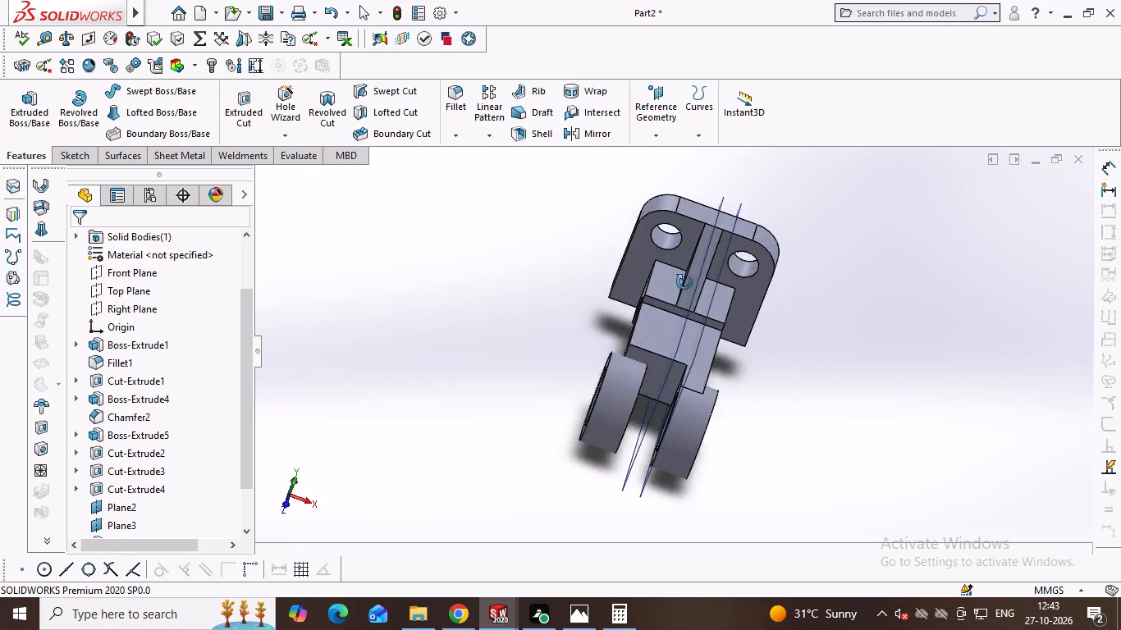
middle_drag(684, 282, 764, 362)
middle_drag(762, 304, 737, 326)
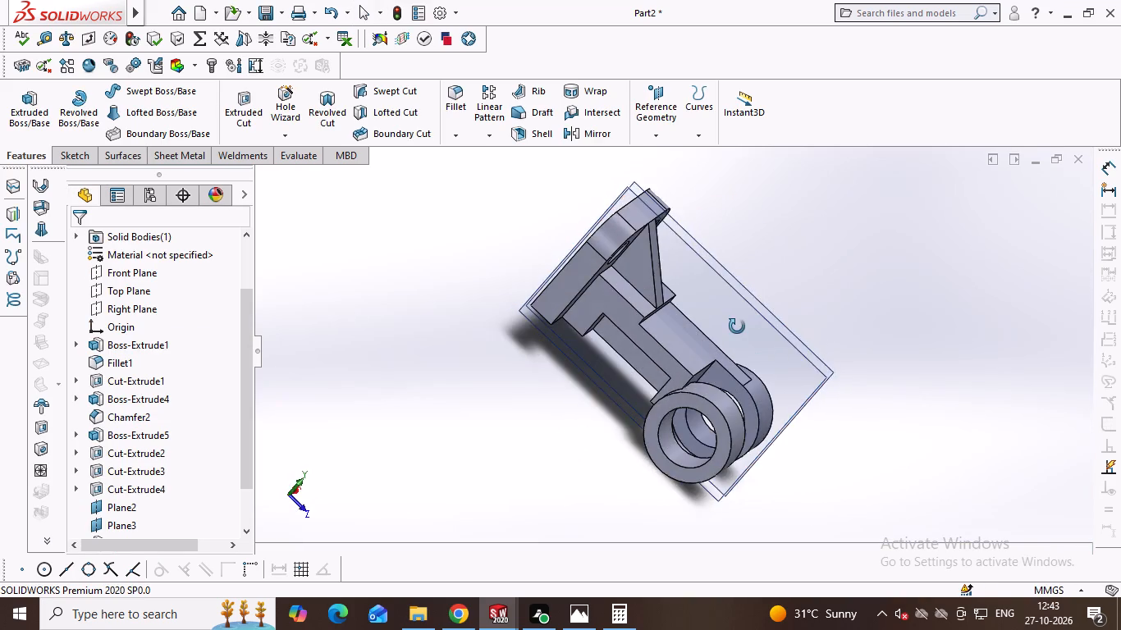
middle_drag(737, 326, 713, 342)
middle_drag(713, 342, 680, 317)
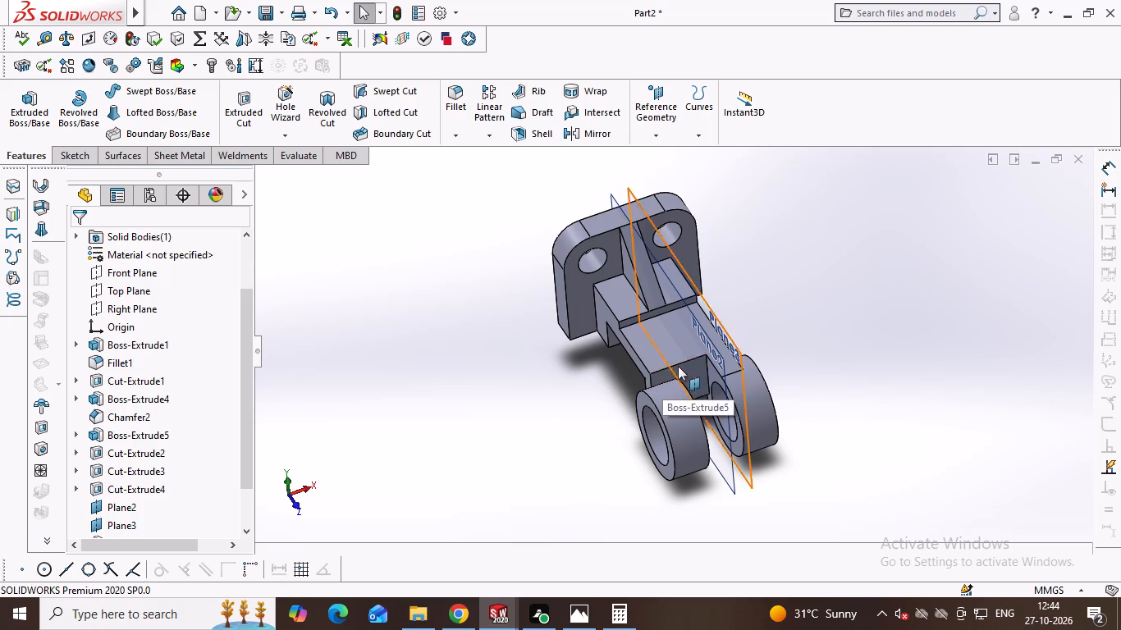
middle_drag(766, 279, 798, 245)
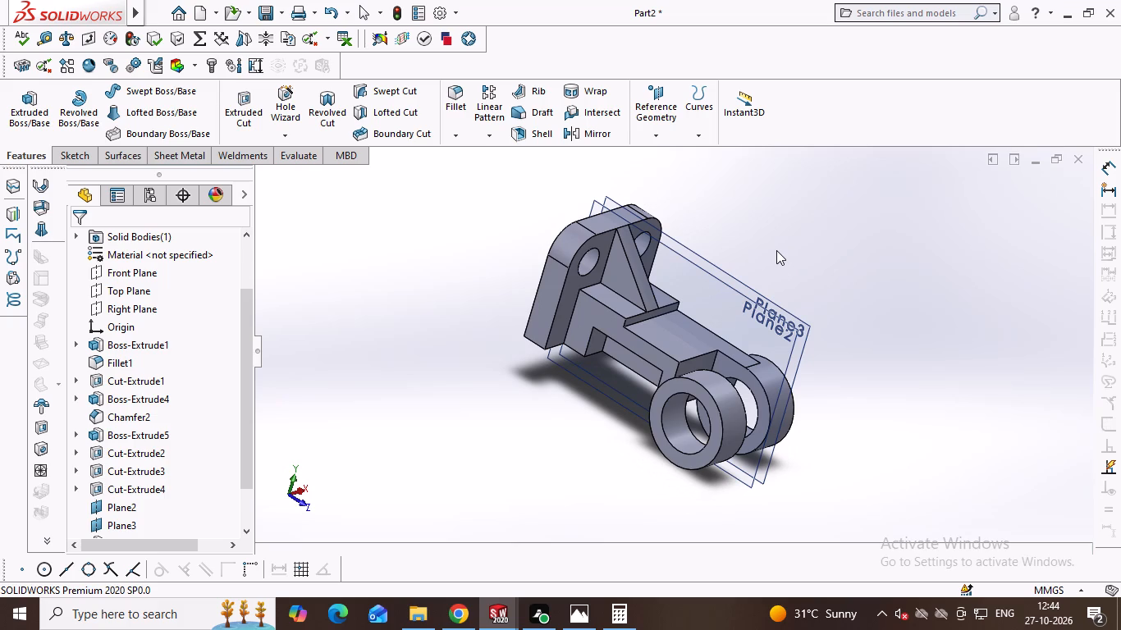
middle_drag(780, 248, 745, 203)
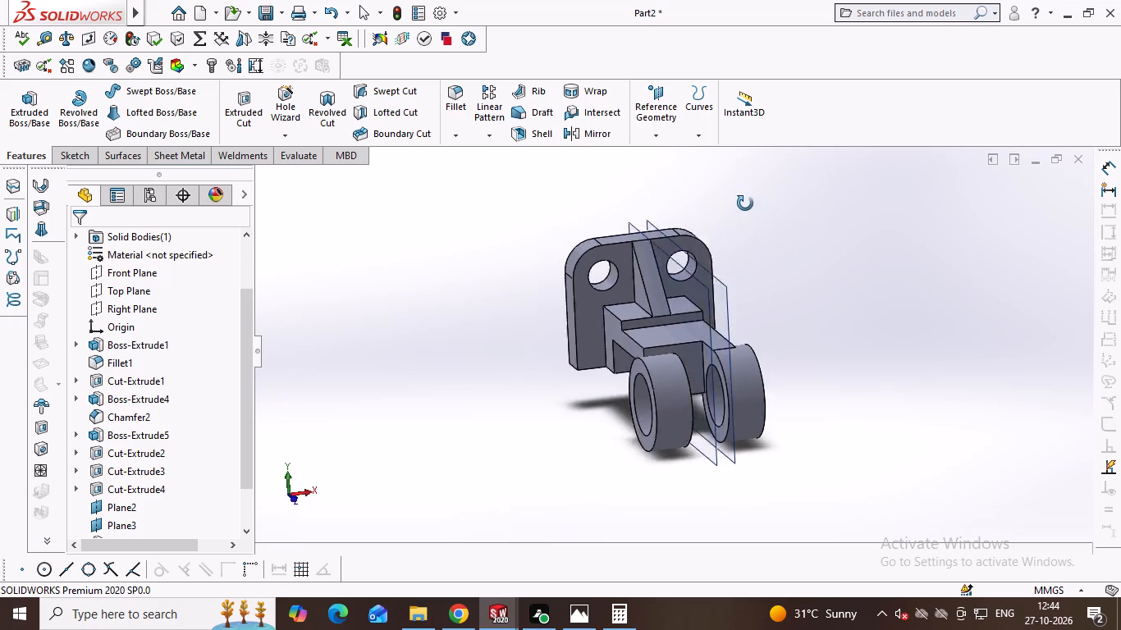
middle_drag(745, 203, 794, 194)
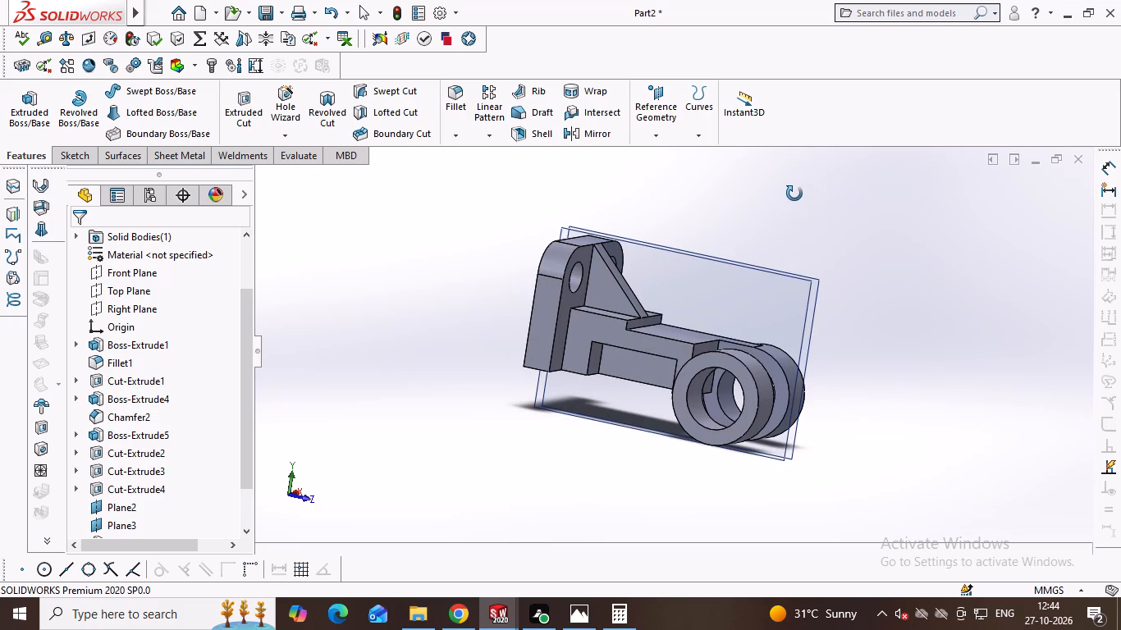
middle_drag(794, 194, 821, 197)
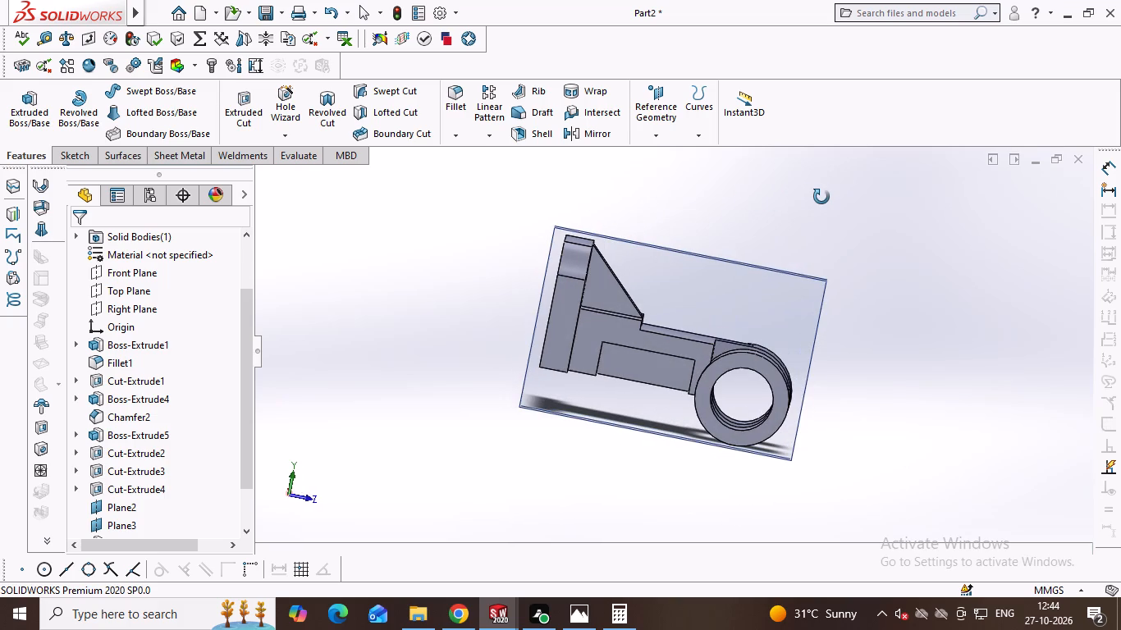
middle_drag(821, 197, 787, 195)
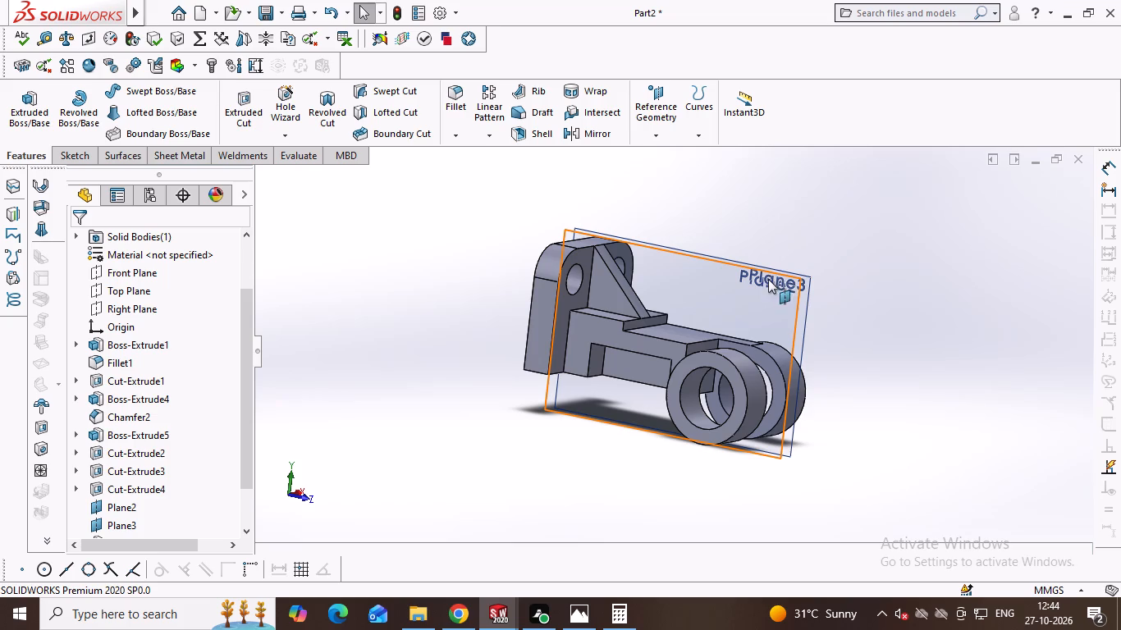
Create a reference plane offset 12 mm from the mid-width plane, Plane2.
click(659, 137)
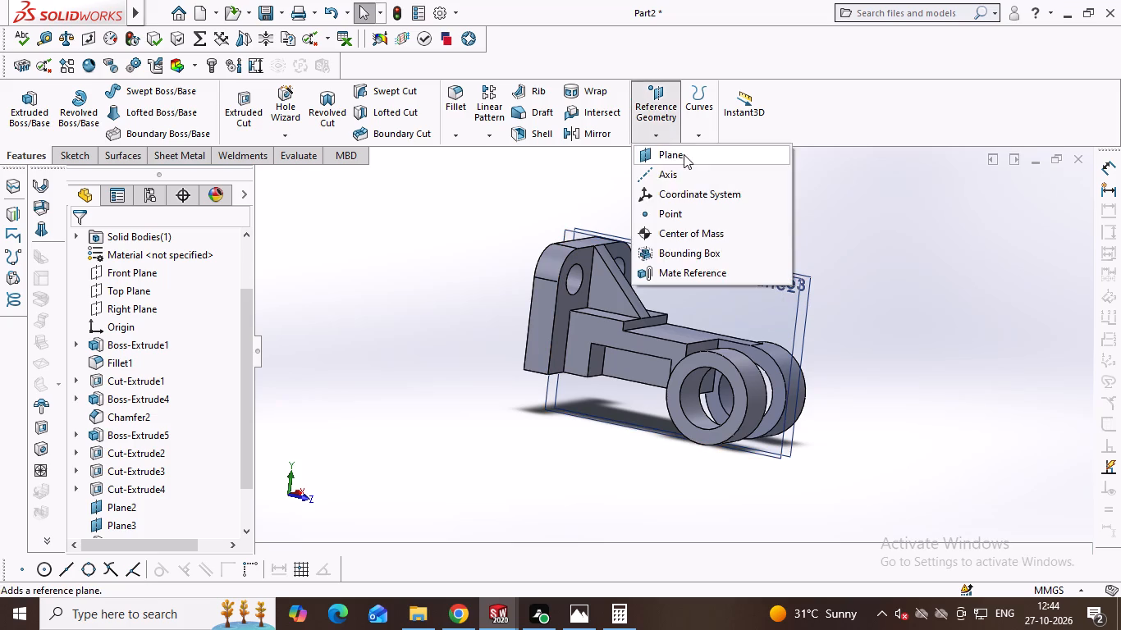
click(684, 154)
click(748, 290)
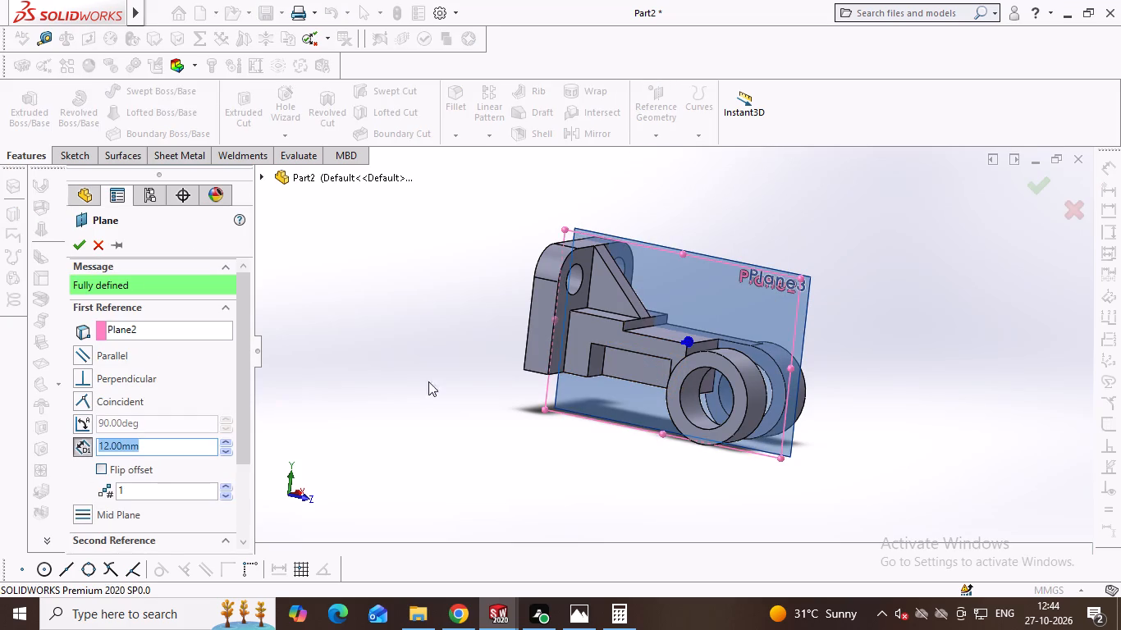
key(Return)
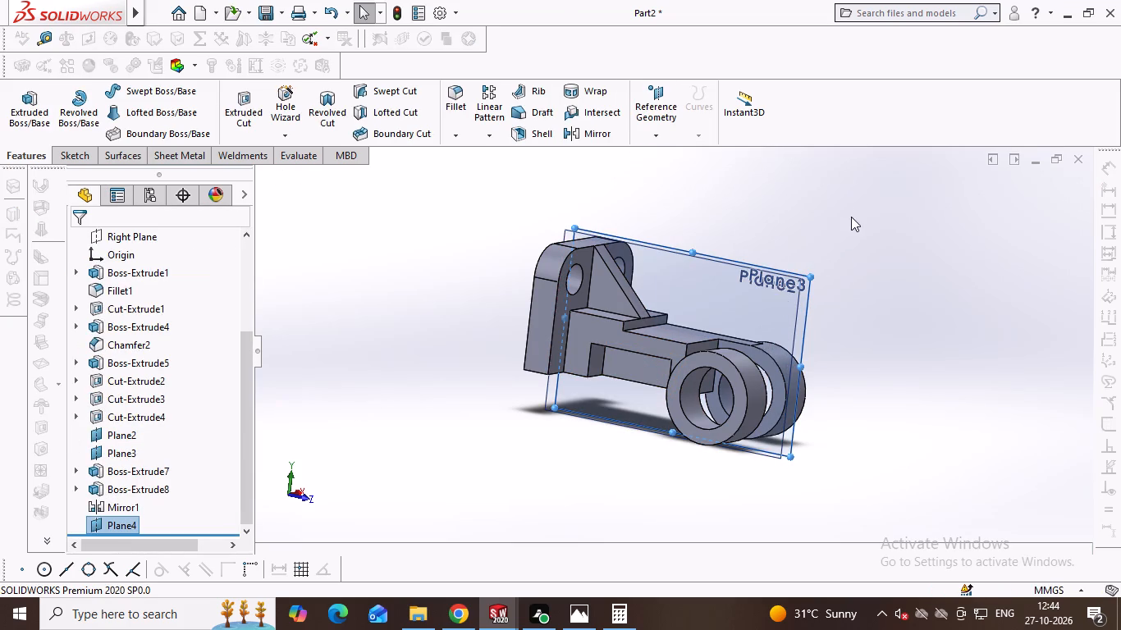
Examine the new offset plane's position relative to the two rings from several angles.
middle_drag(818, 213, 790, 230)
middle_drag(805, 229, 789, 235)
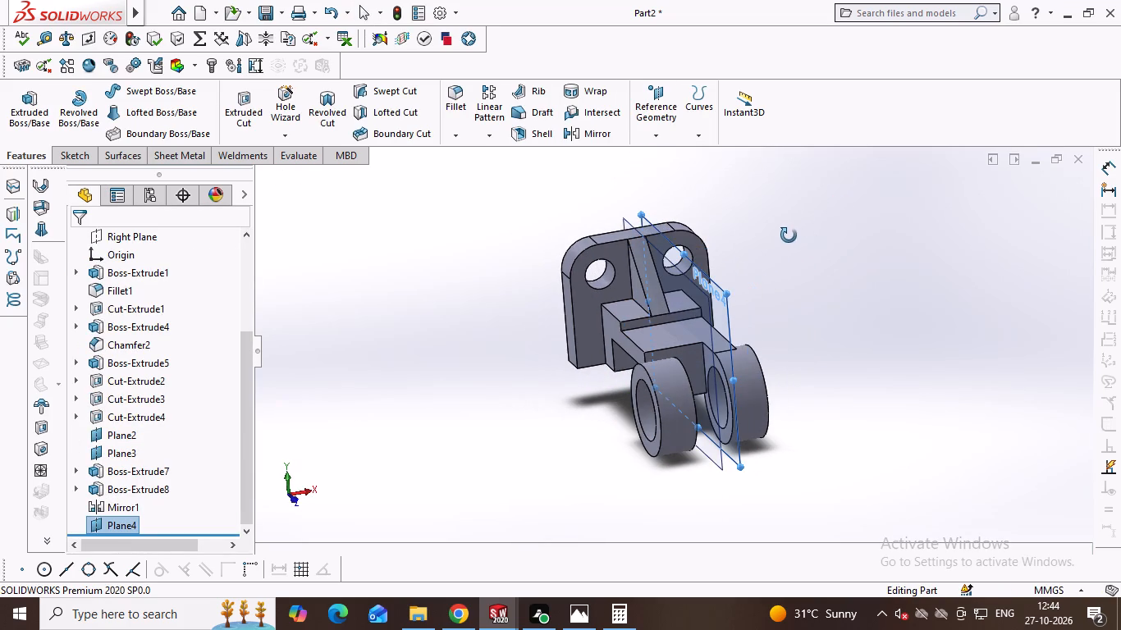
middle_drag(789, 235, 789, 236)
middle_click(789, 236)
middle_drag(777, 239, 767, 245)
middle_click(767, 245)
middle_click(767, 245)
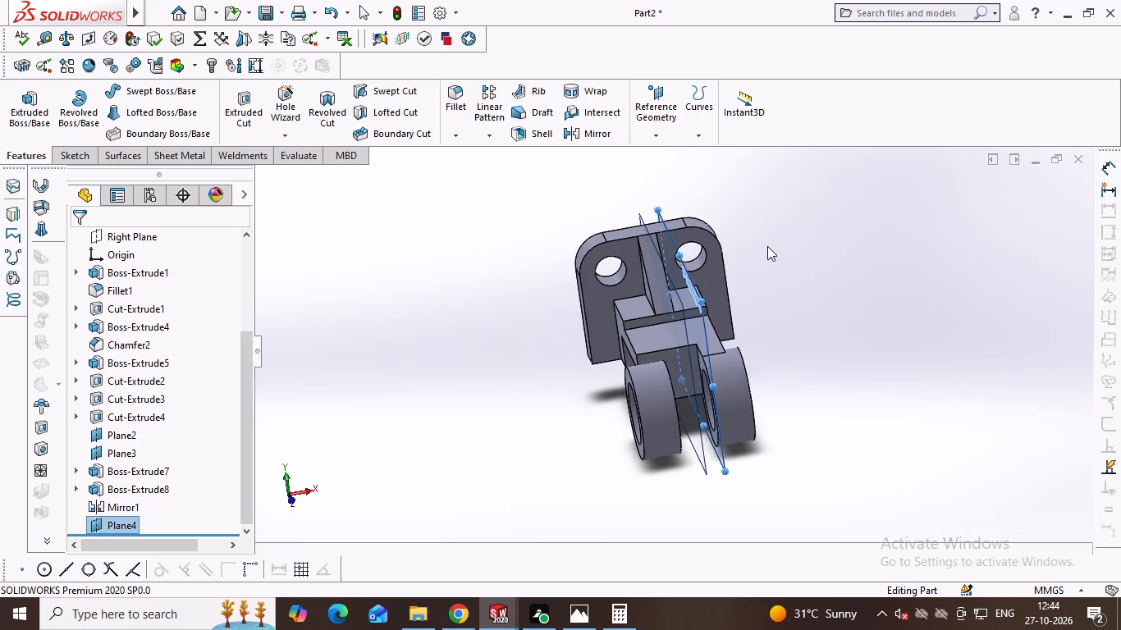
middle_drag(766, 249, 781, 239)
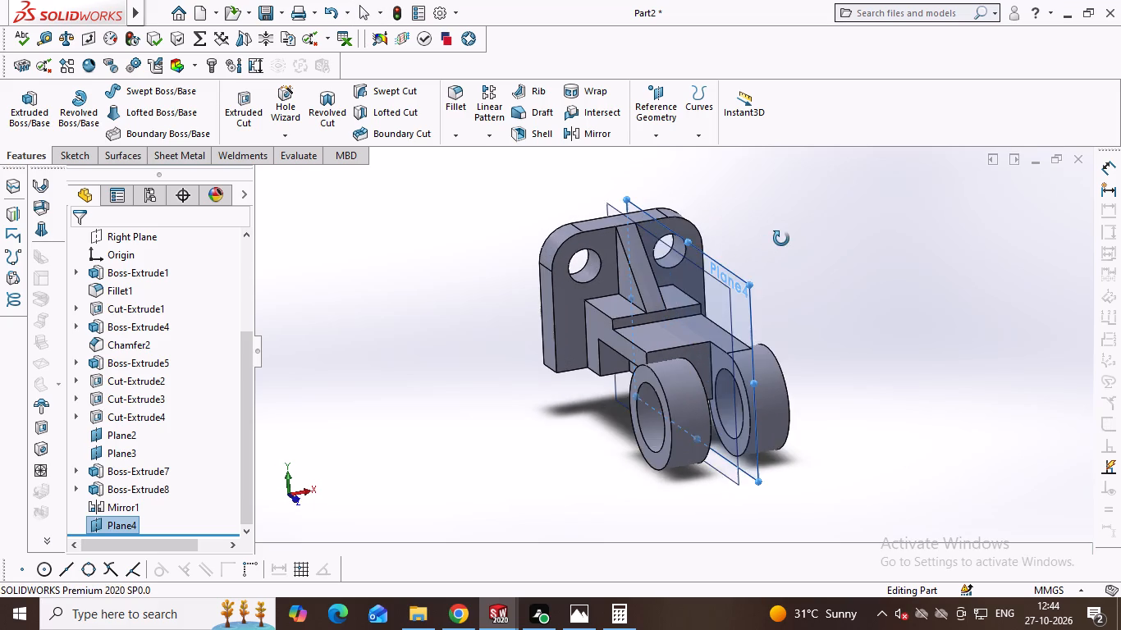
middle_drag(781, 239, 777, 245)
middle_click(777, 245)
middle_click(777, 245)
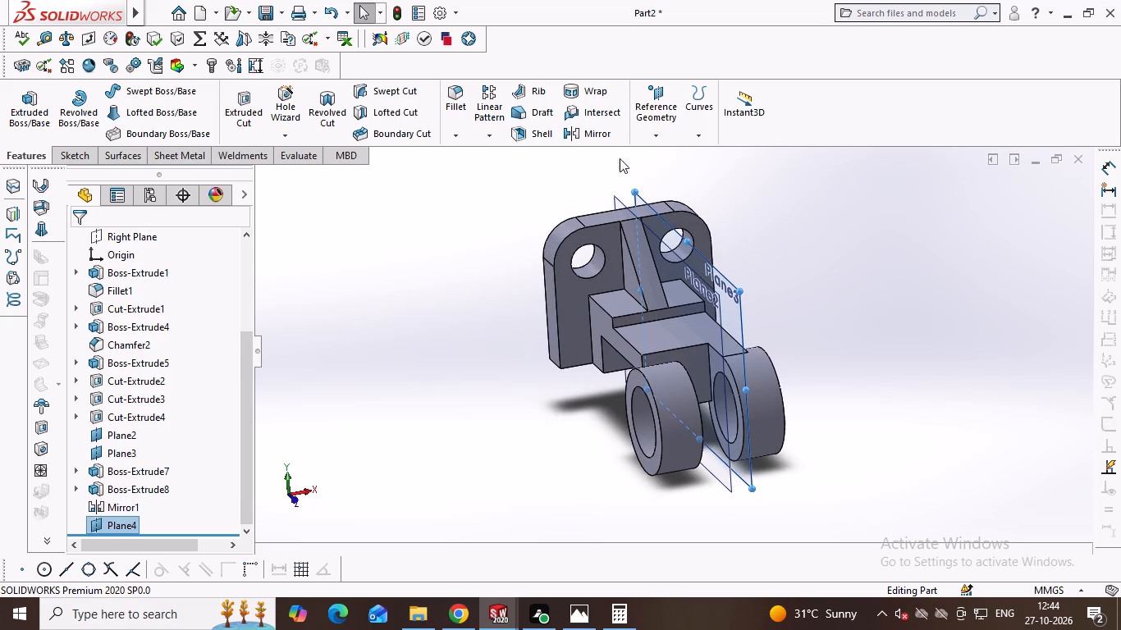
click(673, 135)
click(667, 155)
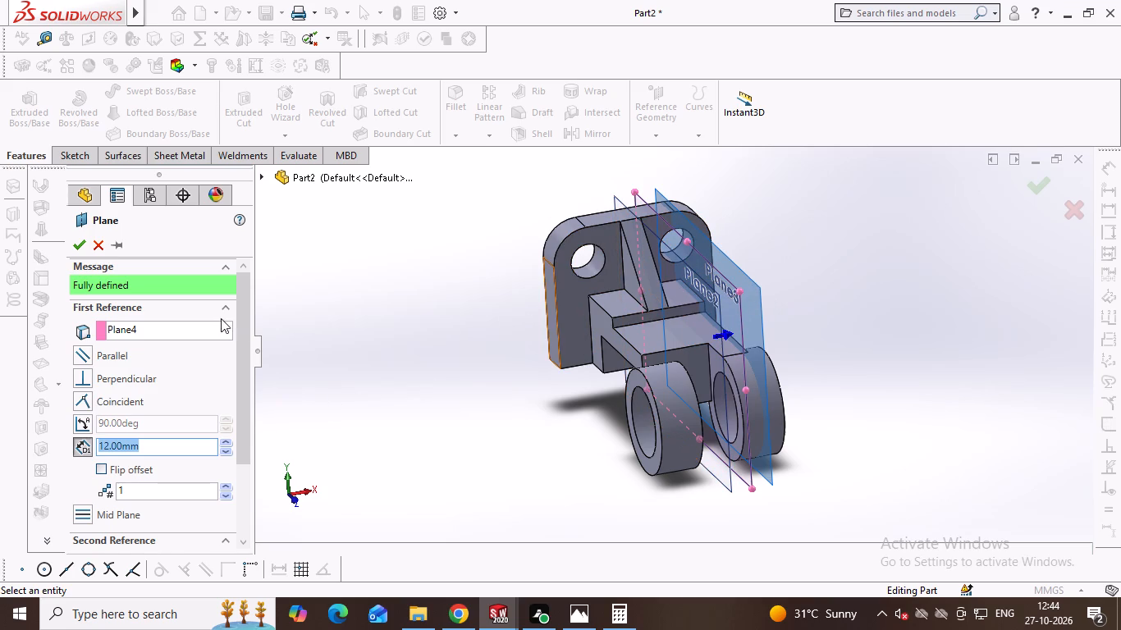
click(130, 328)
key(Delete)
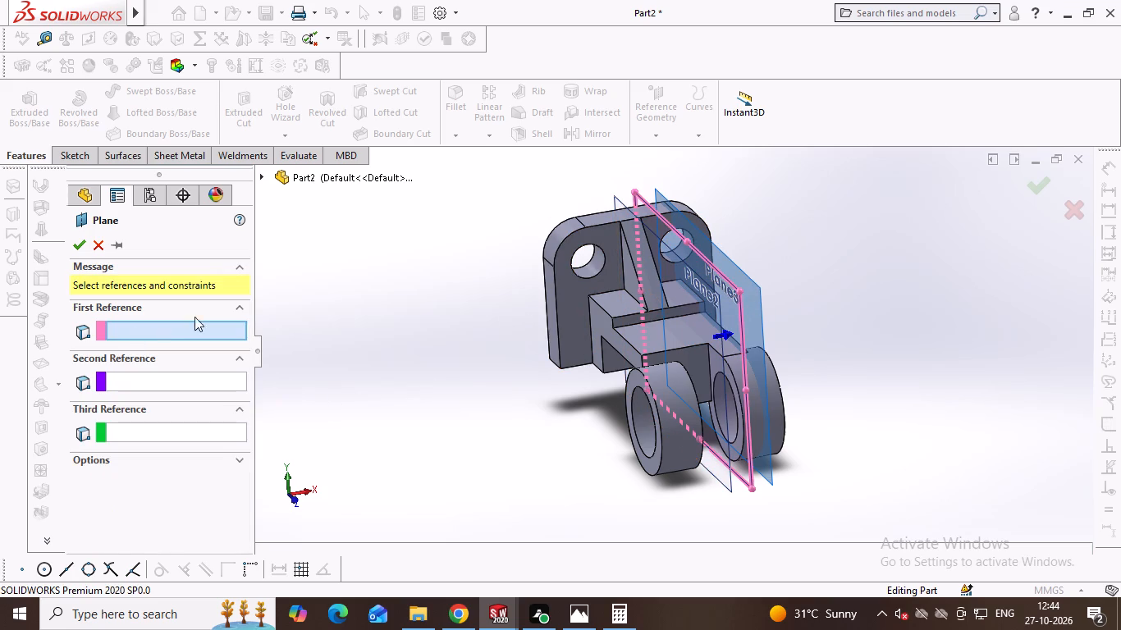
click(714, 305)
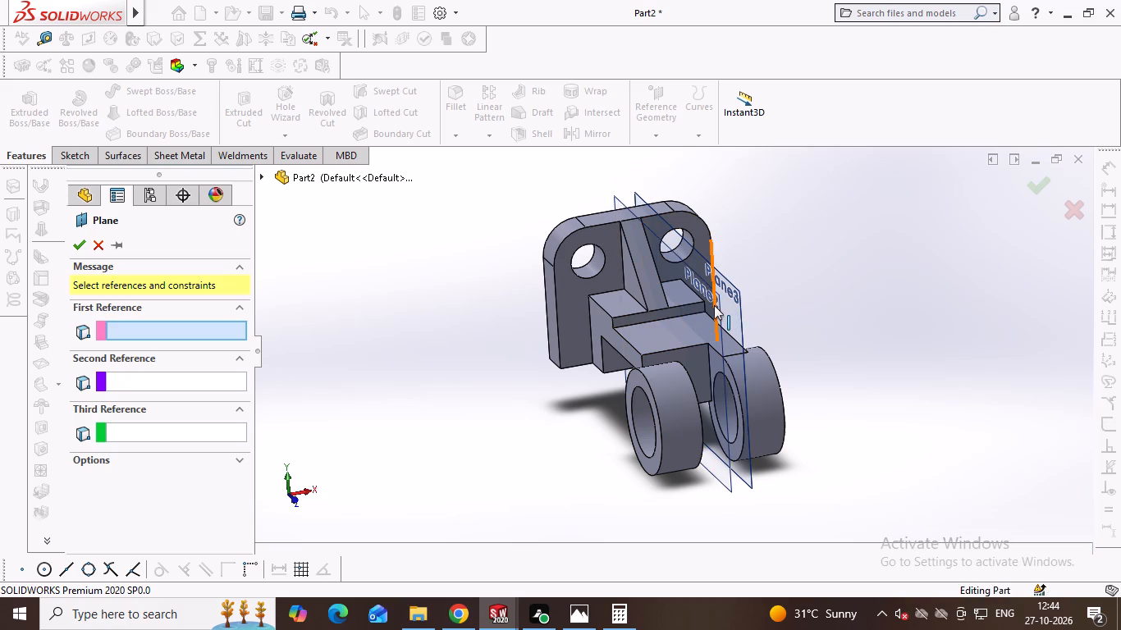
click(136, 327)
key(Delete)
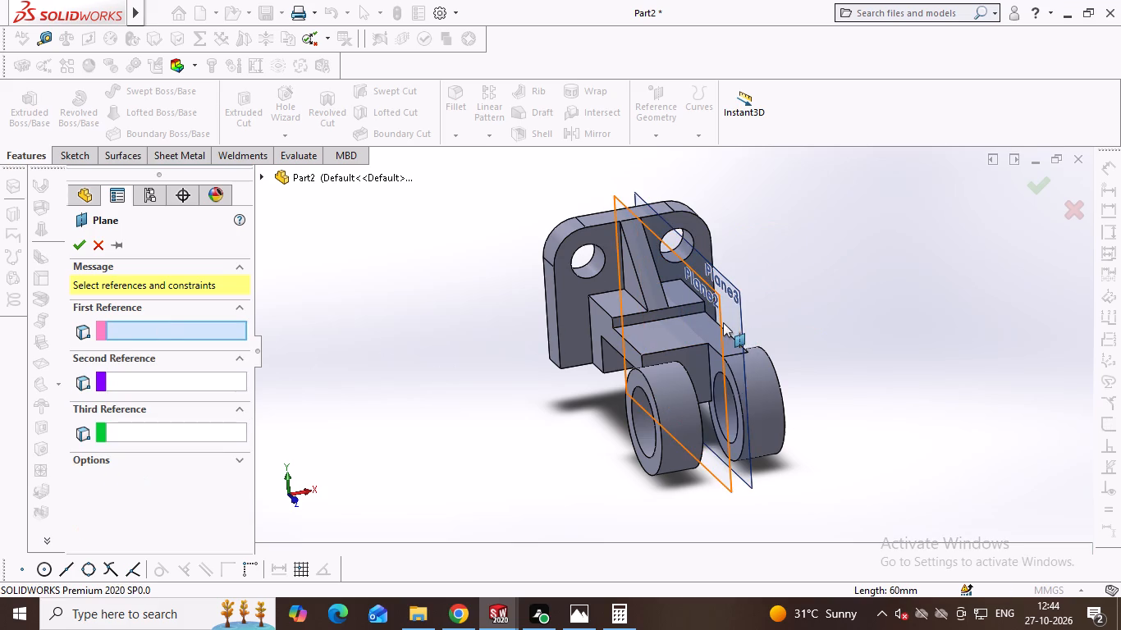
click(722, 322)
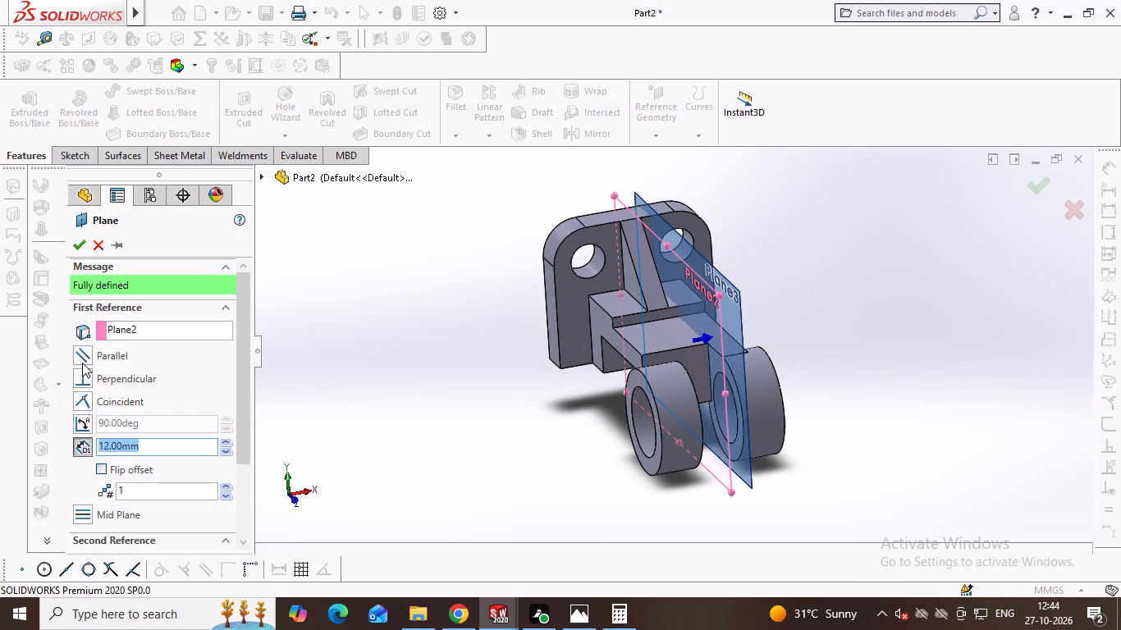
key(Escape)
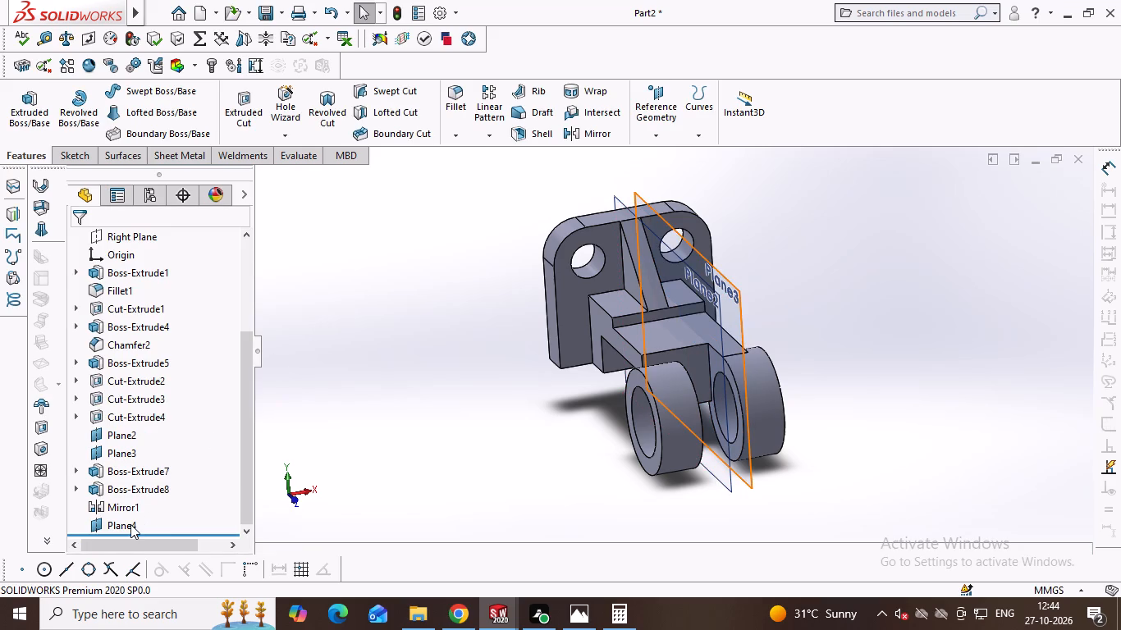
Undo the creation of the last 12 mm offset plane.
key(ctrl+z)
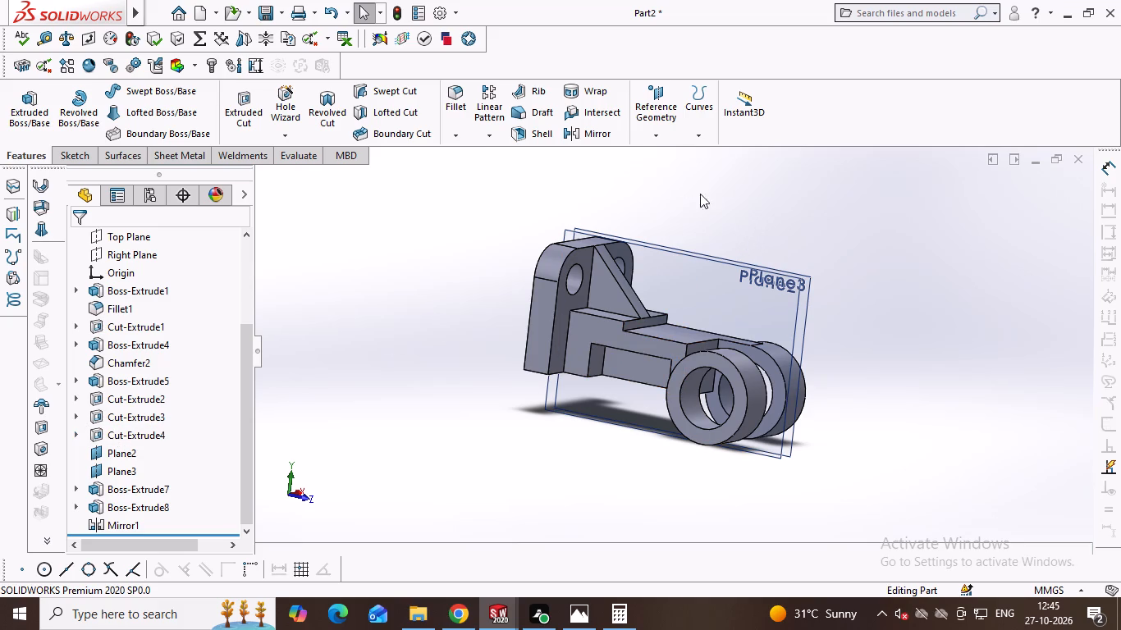
Create a reference plane offset 12 mm from Plane2 with the offset flipped, on the side opposite Plane3.
click(661, 134)
click(669, 152)
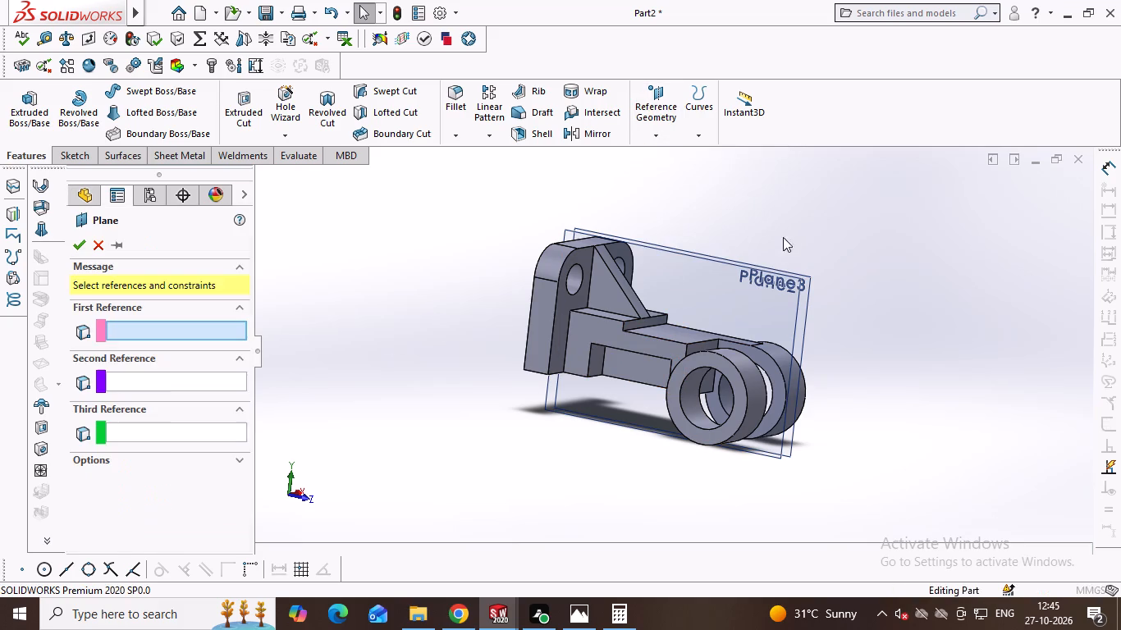
click(776, 294)
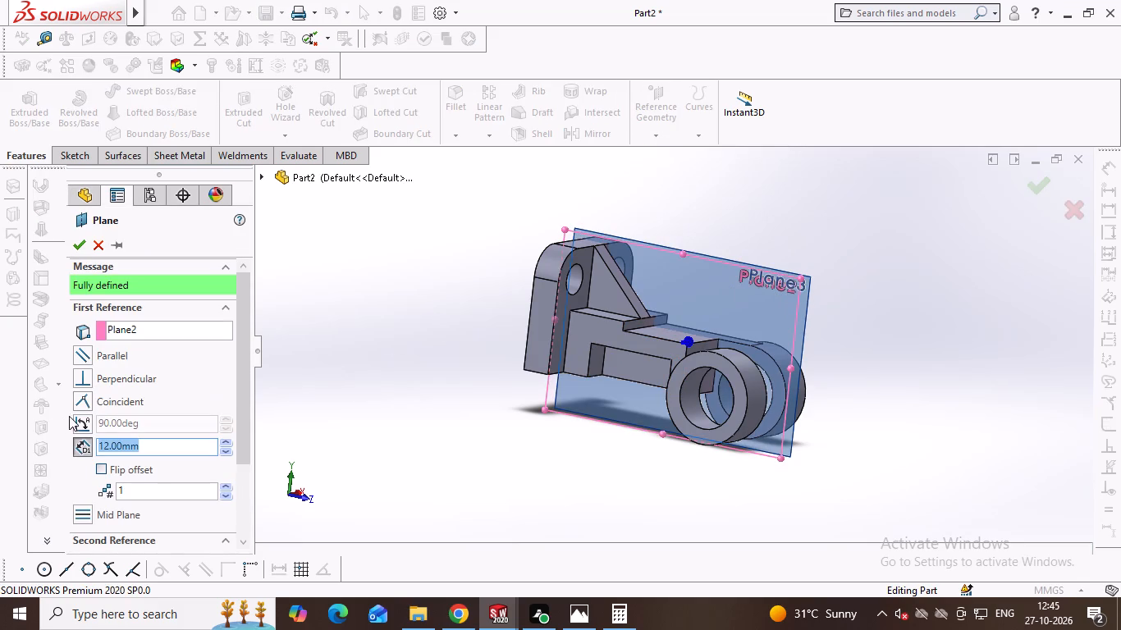
click(84, 446)
middle_drag(819, 230, 779, 250)
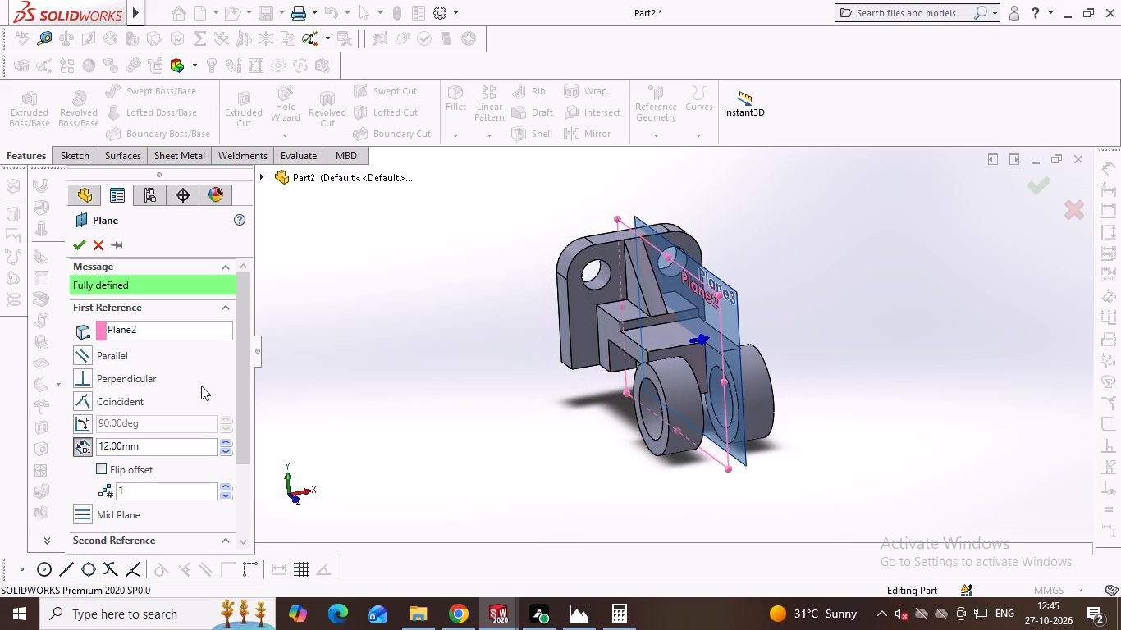
click(85, 443)
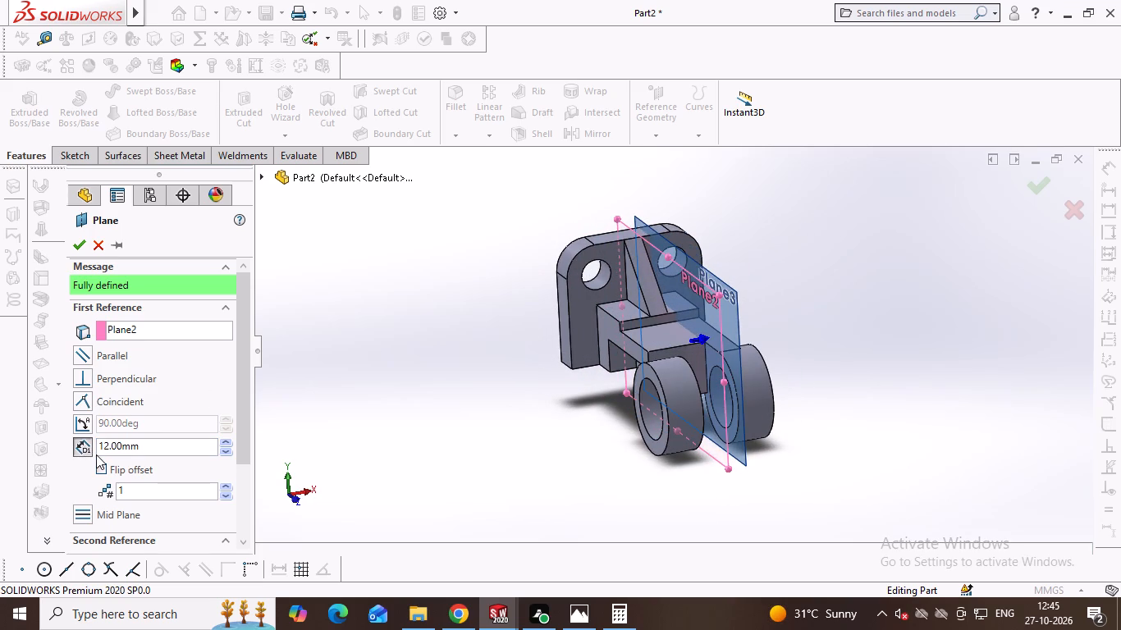
click(103, 469)
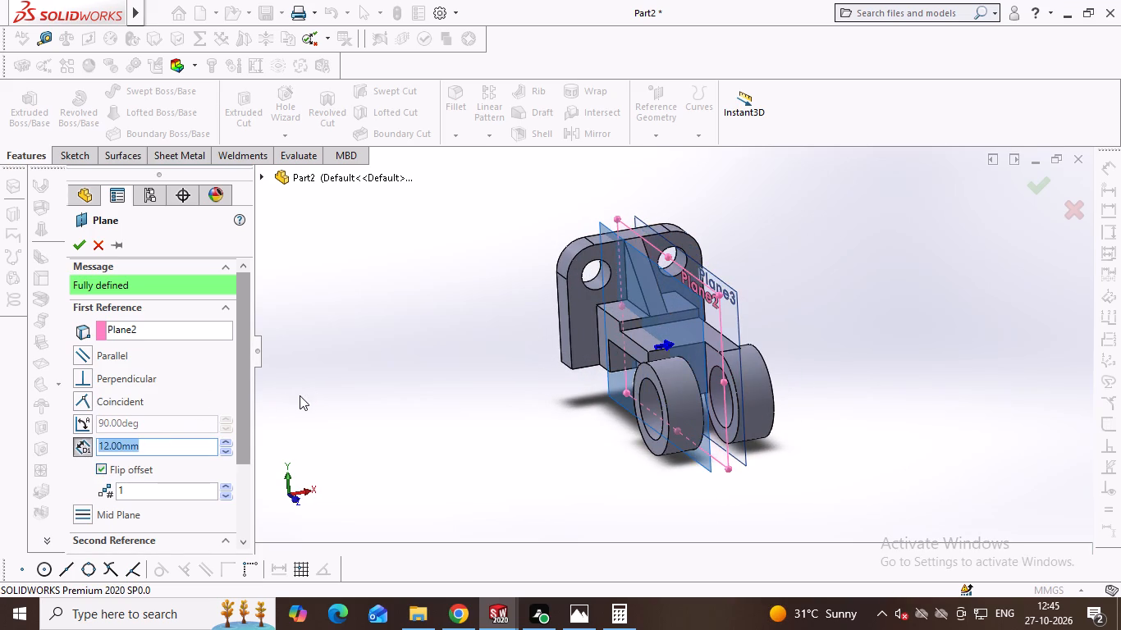
key(Return)
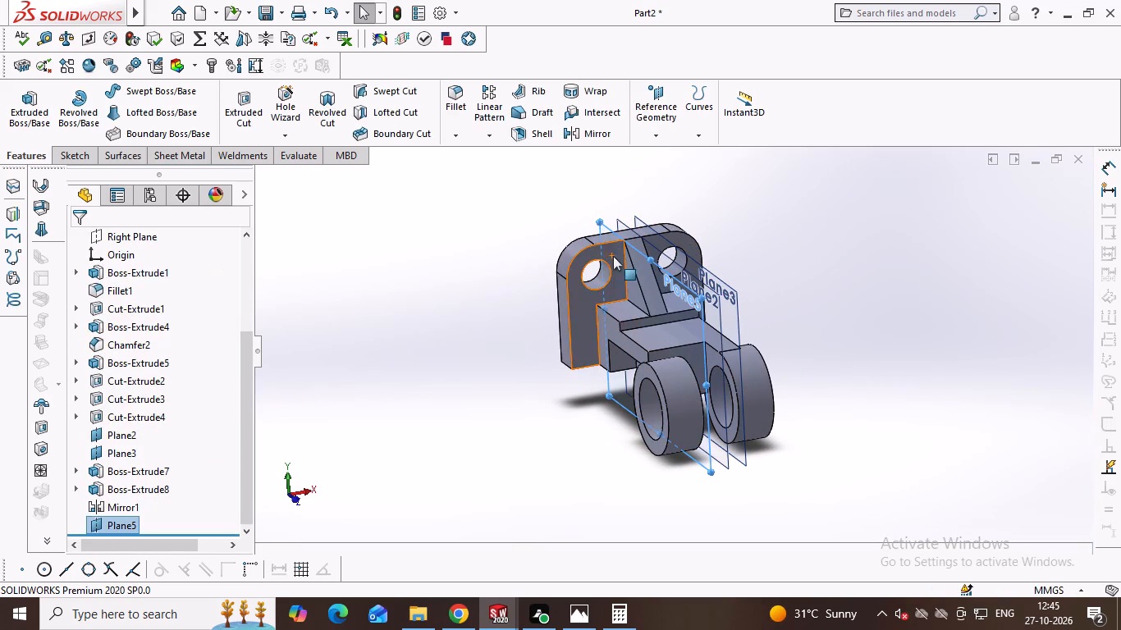
On the new plane, sketch a closed corner profile between arm and ring from a vertical line, a horizontal line and a three-point arc.
click(604, 230)
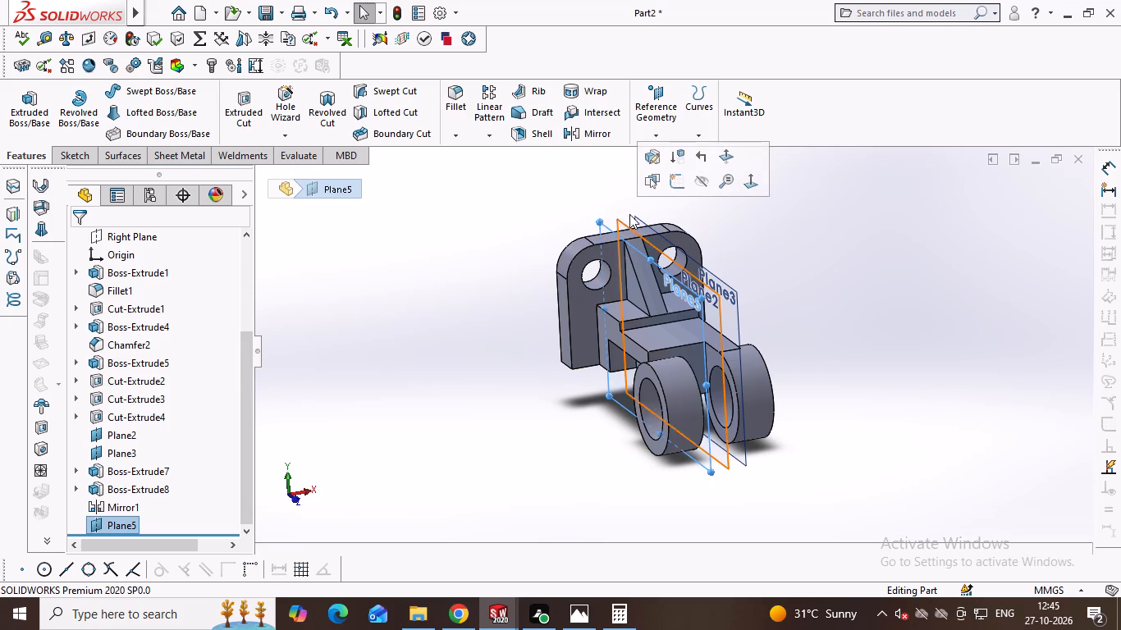
click(671, 186)
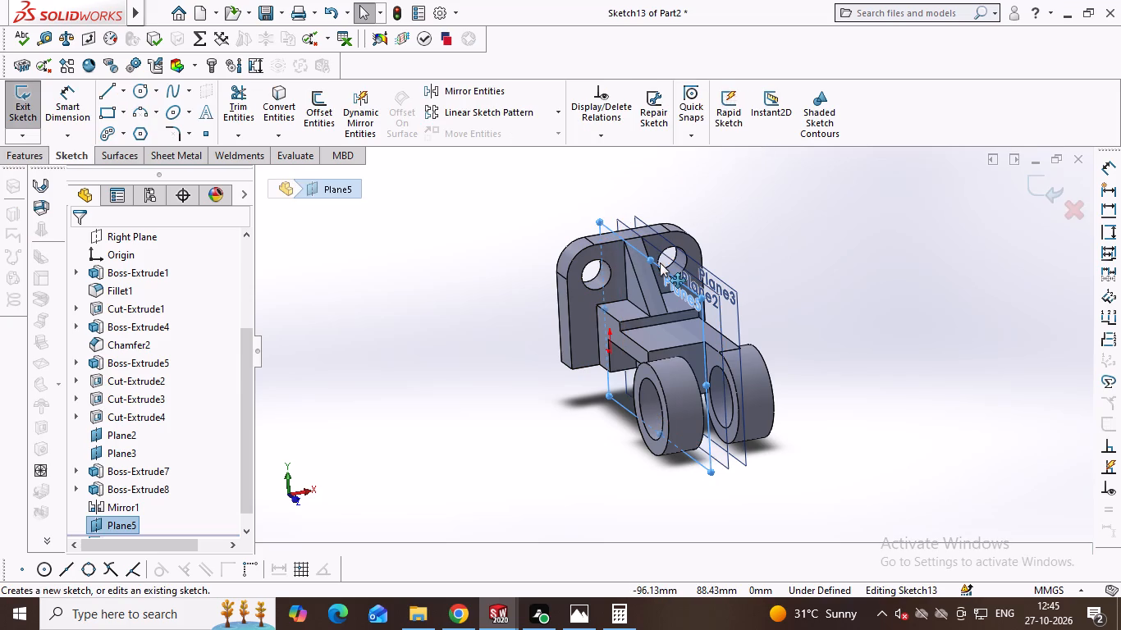
key(ctrl+8)
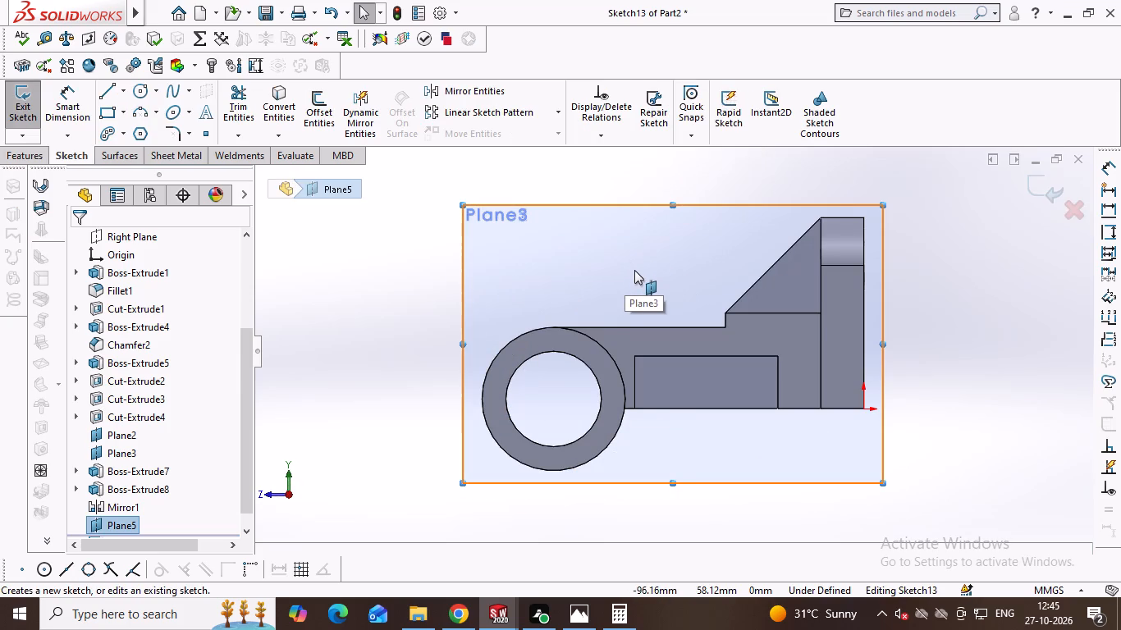
key(ctrl+8)
right_drag(771, 262, 711, 267)
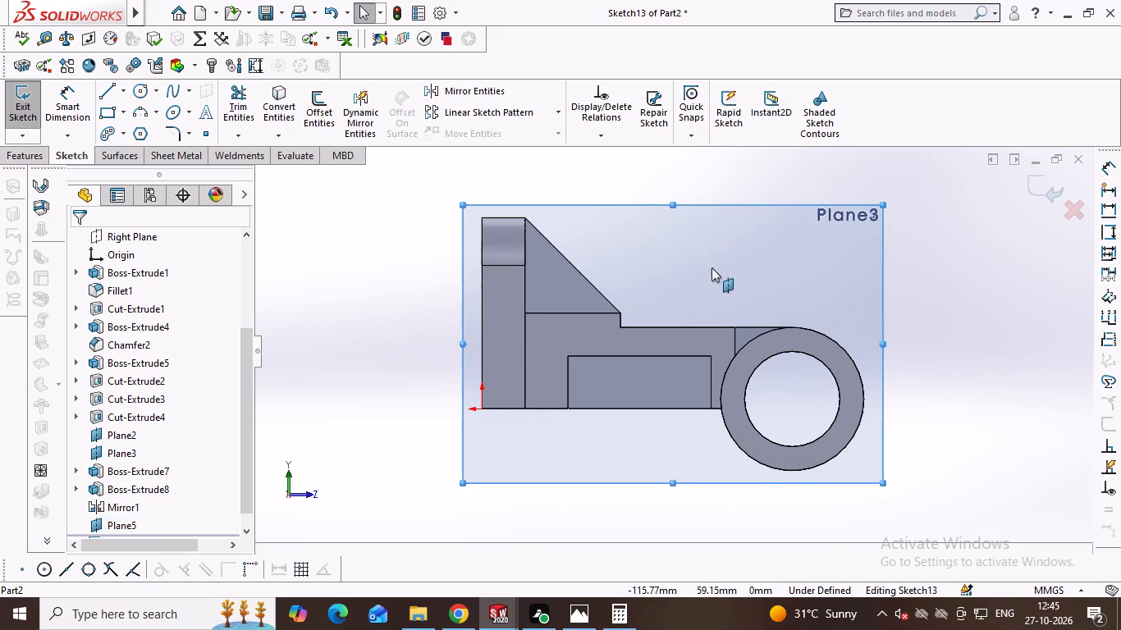
right_drag(711, 267, 666, 277)
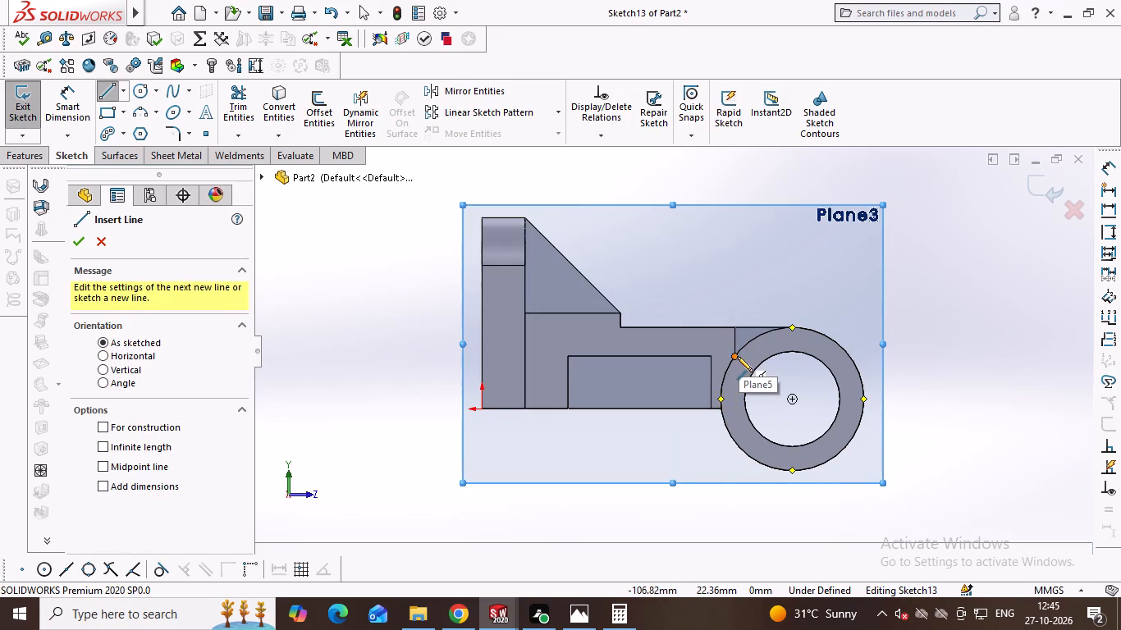
click(737, 356)
click(734, 328)
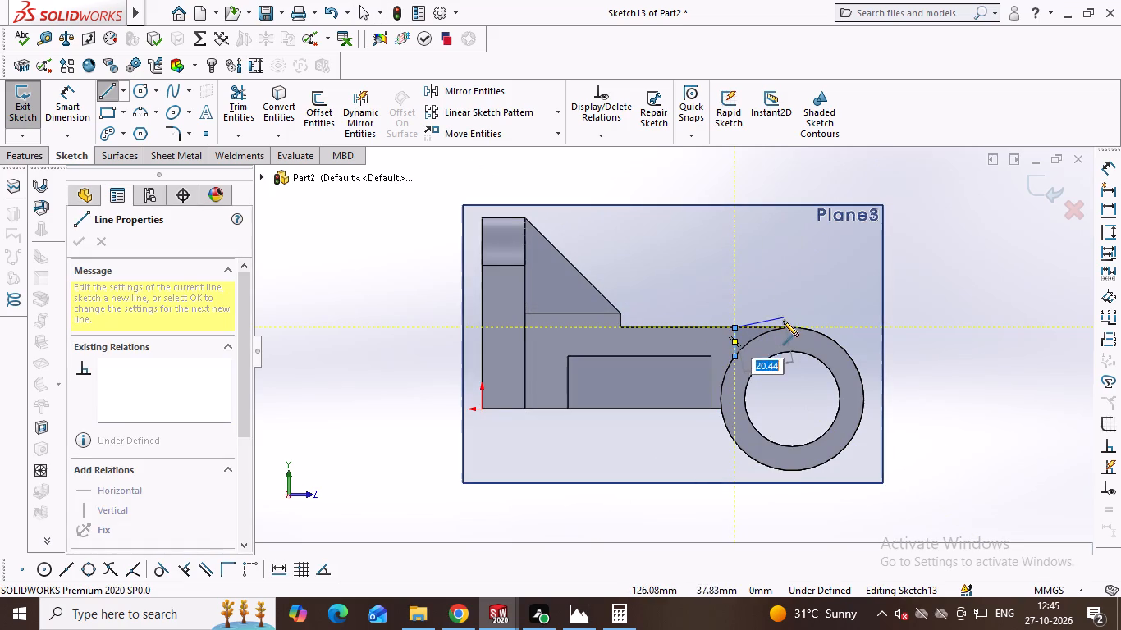
click(791, 327)
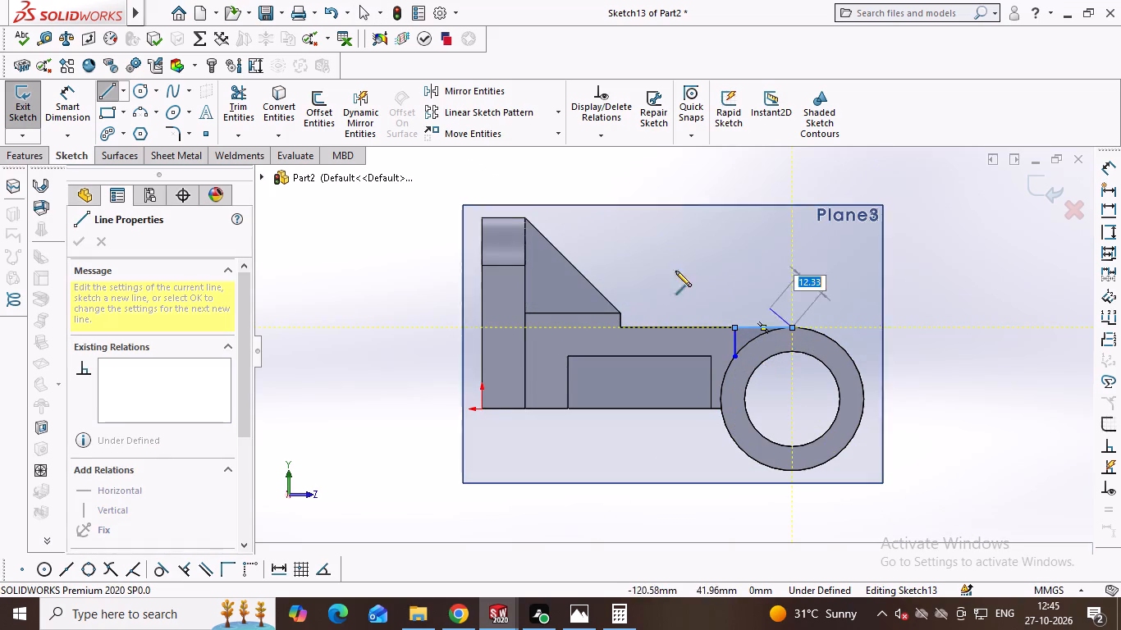
click(140, 112)
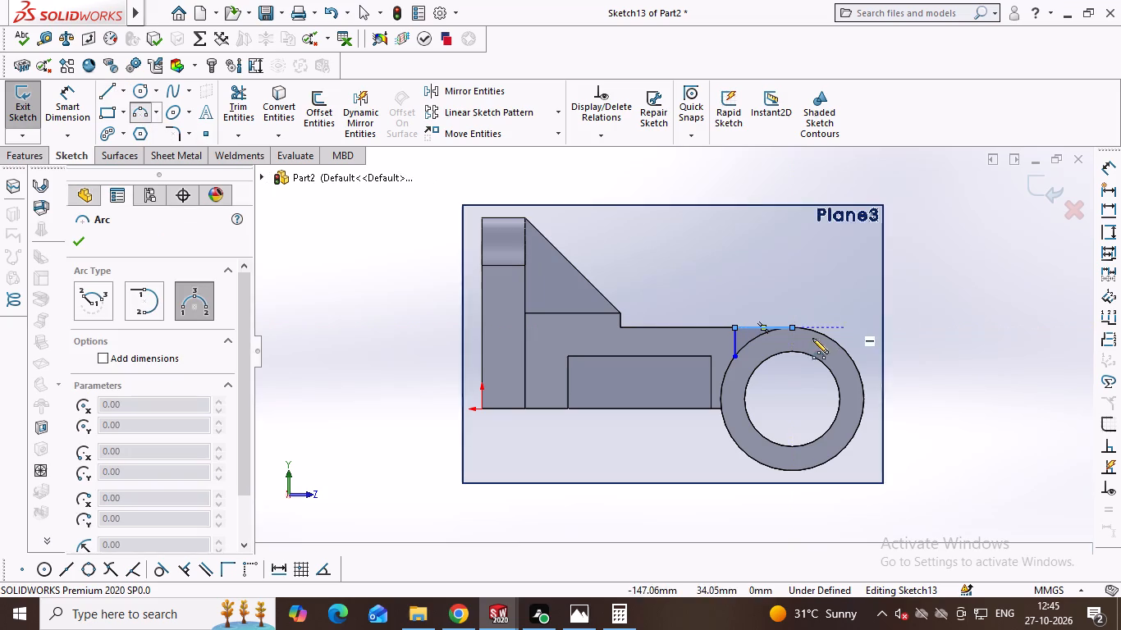
click(793, 325)
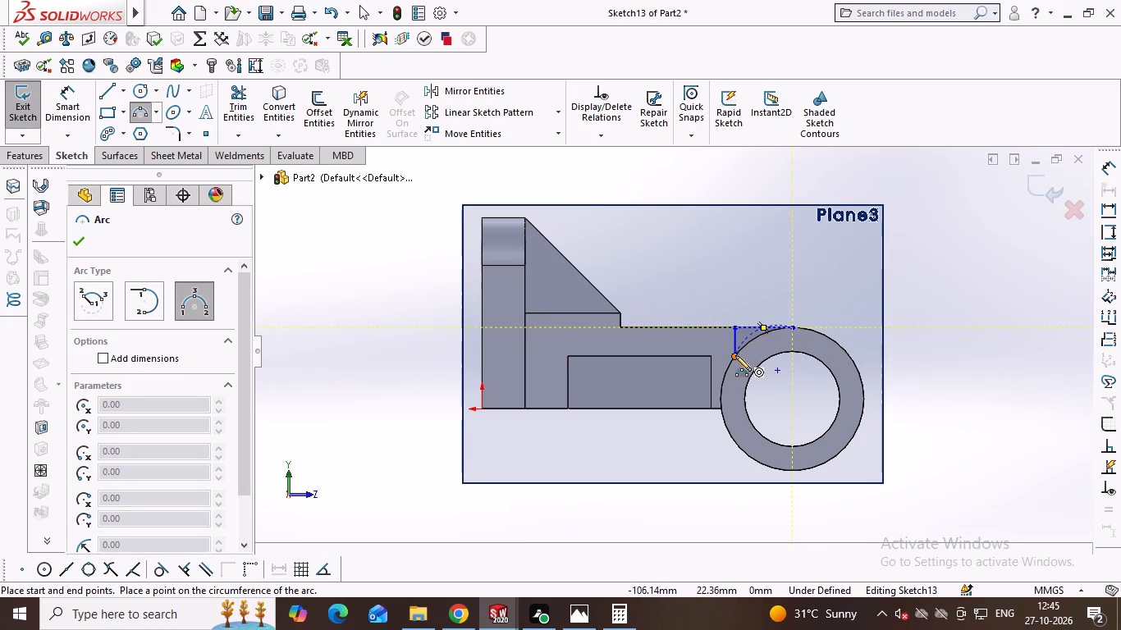
click(735, 355)
double_click(749, 341)
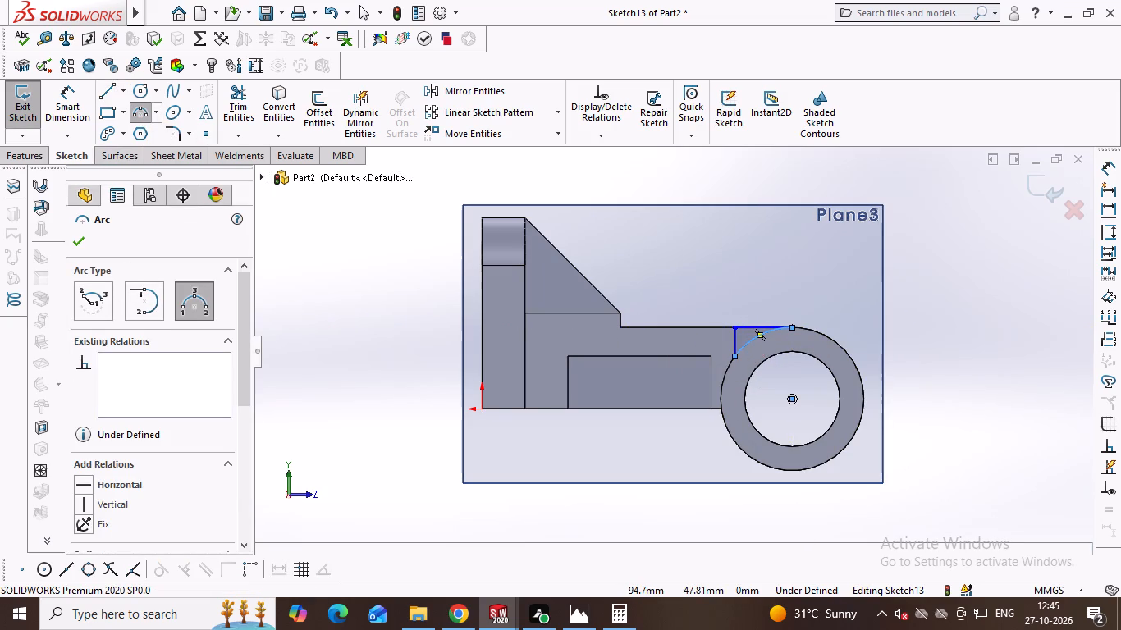
Extrude the corner profile 15 mm blind in the reversed direction, away from Plane2, with the result merged.
click(22, 156)
click(36, 126)
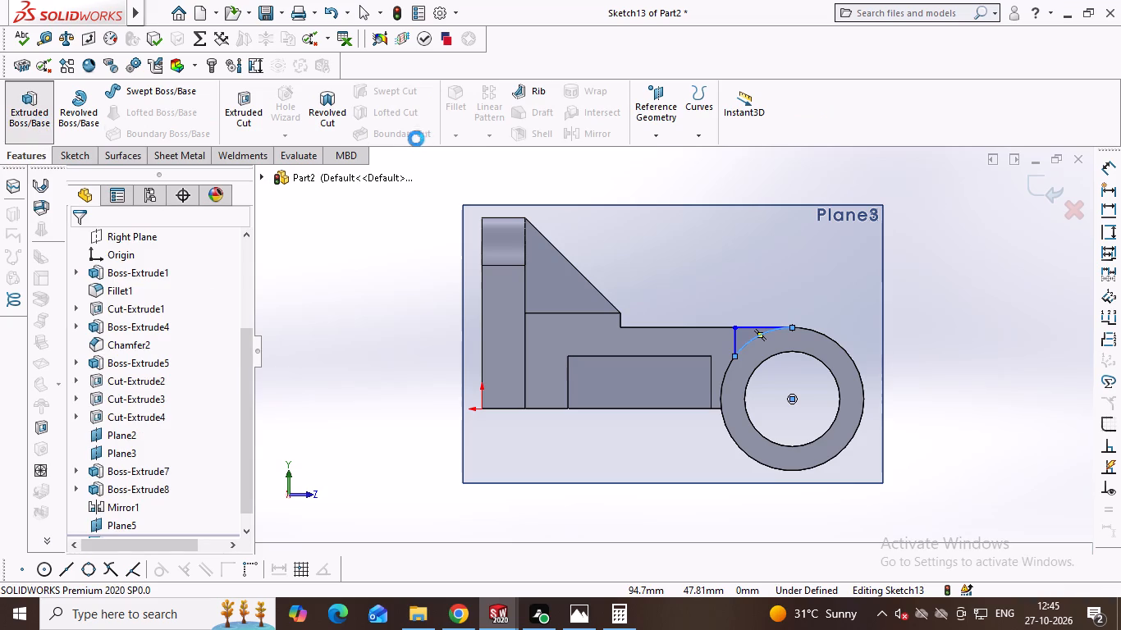
middle_drag(829, 199, 788, 267)
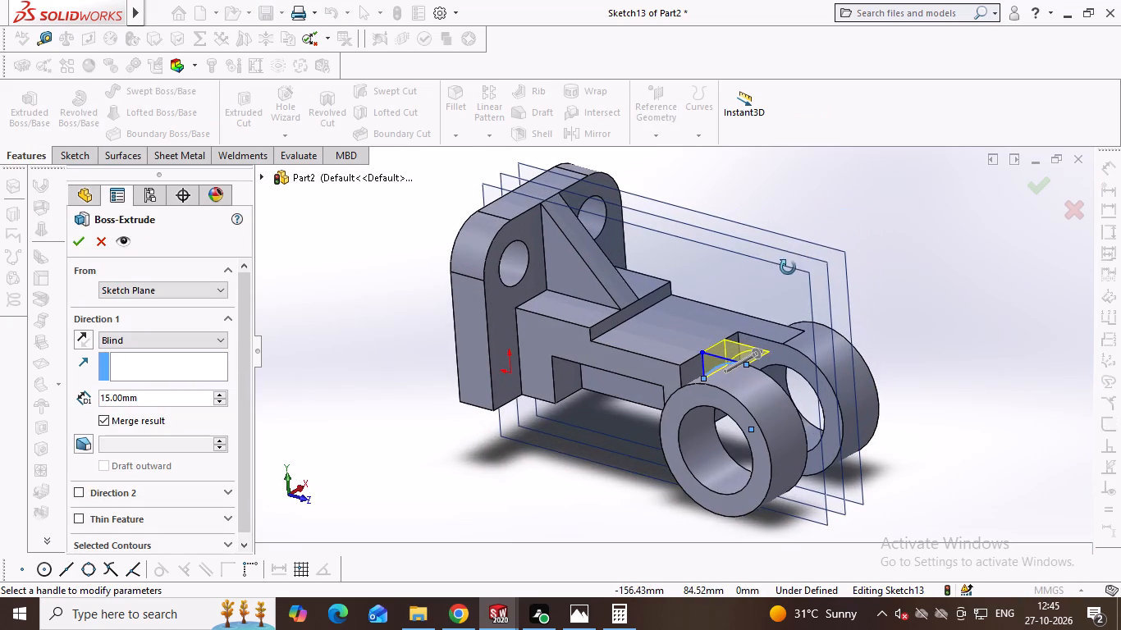
middle_drag(788, 267, 788, 268)
click(92, 332)
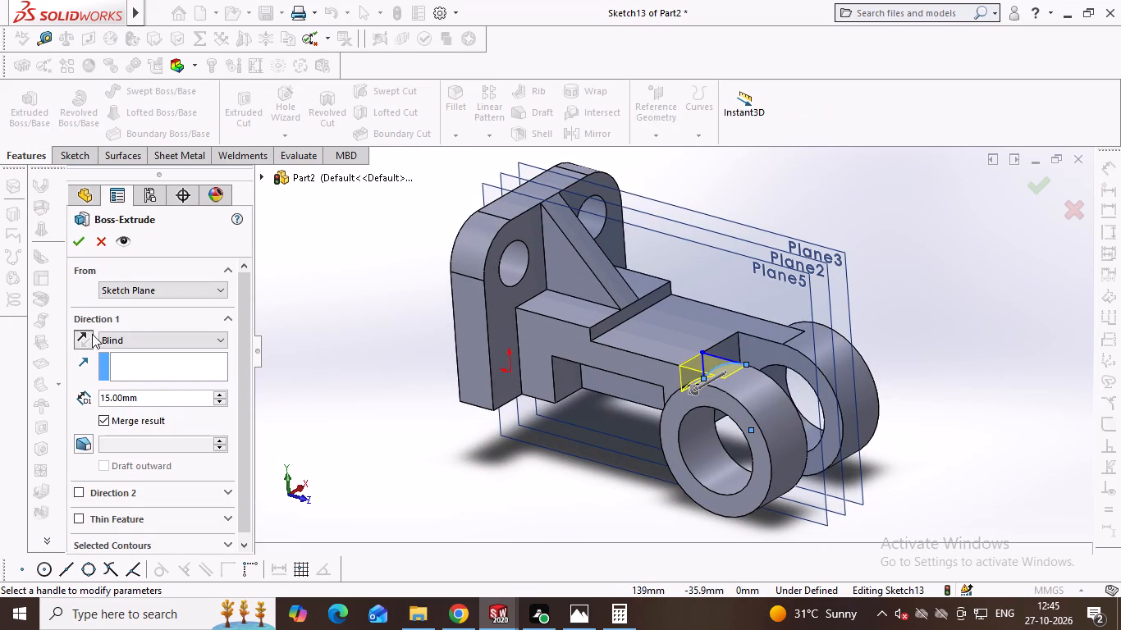
key(Return)
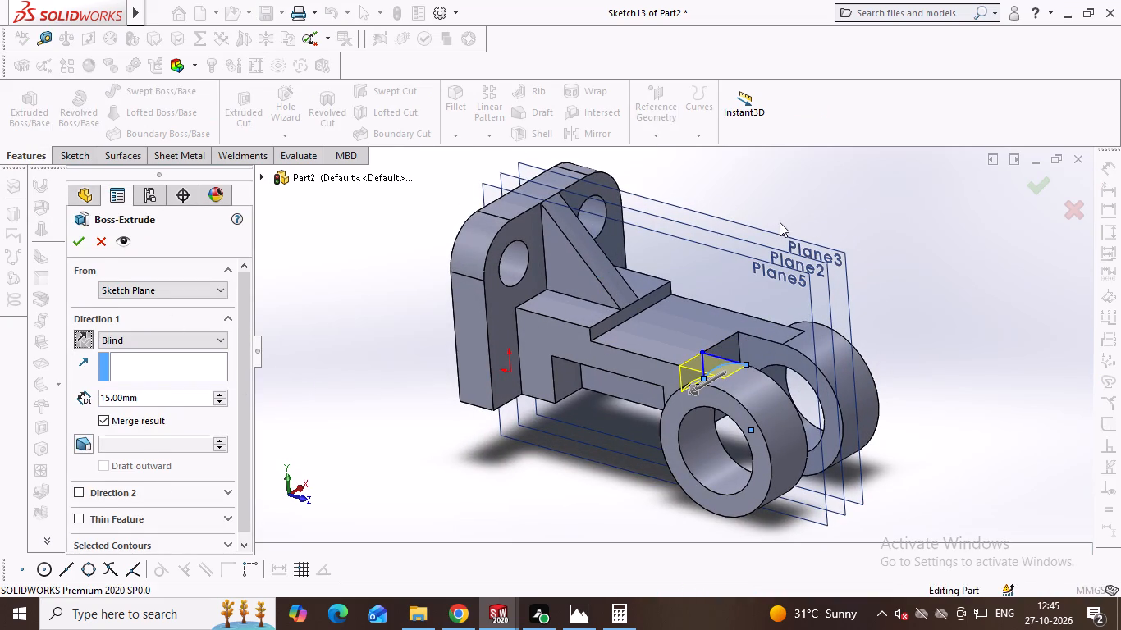
Compare the bracket's ring-to-arm connections, arm and back plate from several angles against the reference isometric drawing.
middle_drag(766, 225, 729, 237)
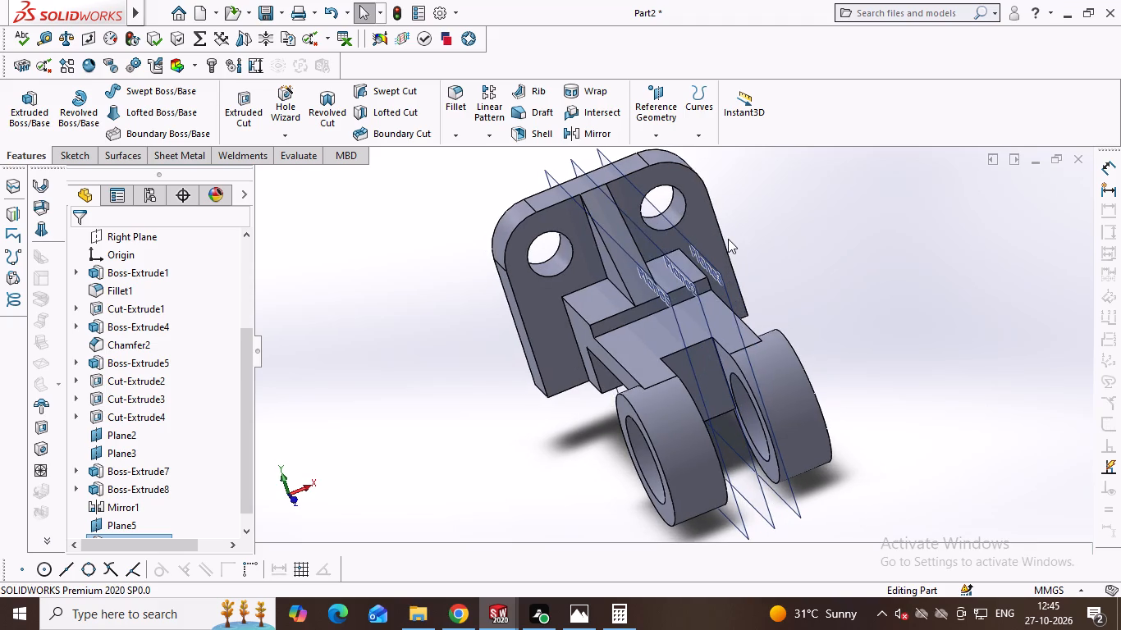
key(alt+Tab)
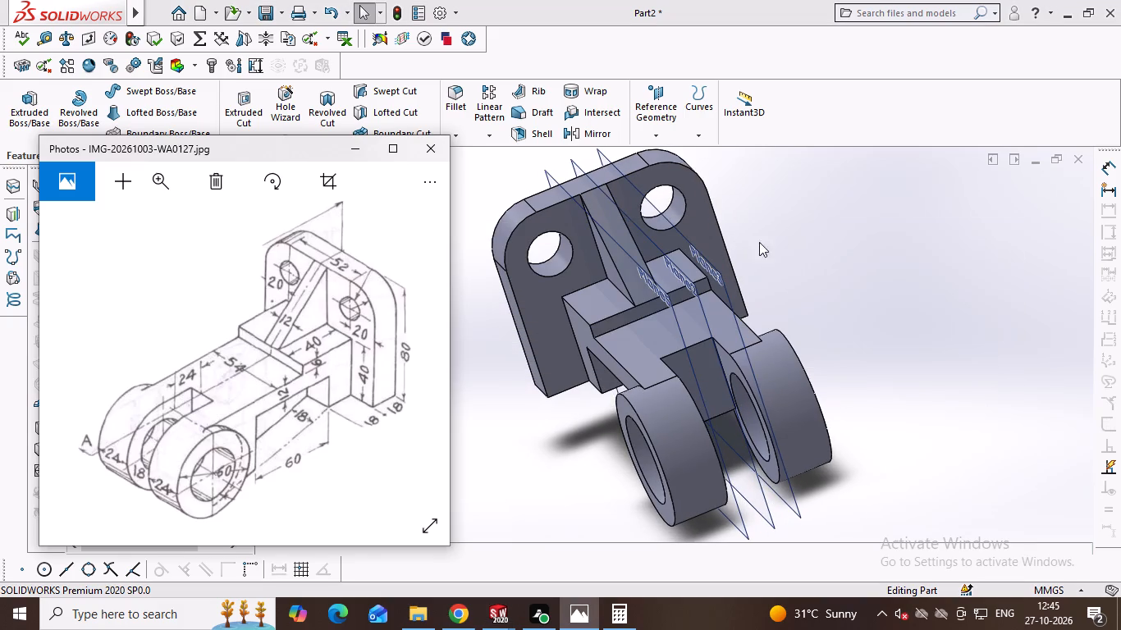
middle_drag(803, 242, 789, 221)
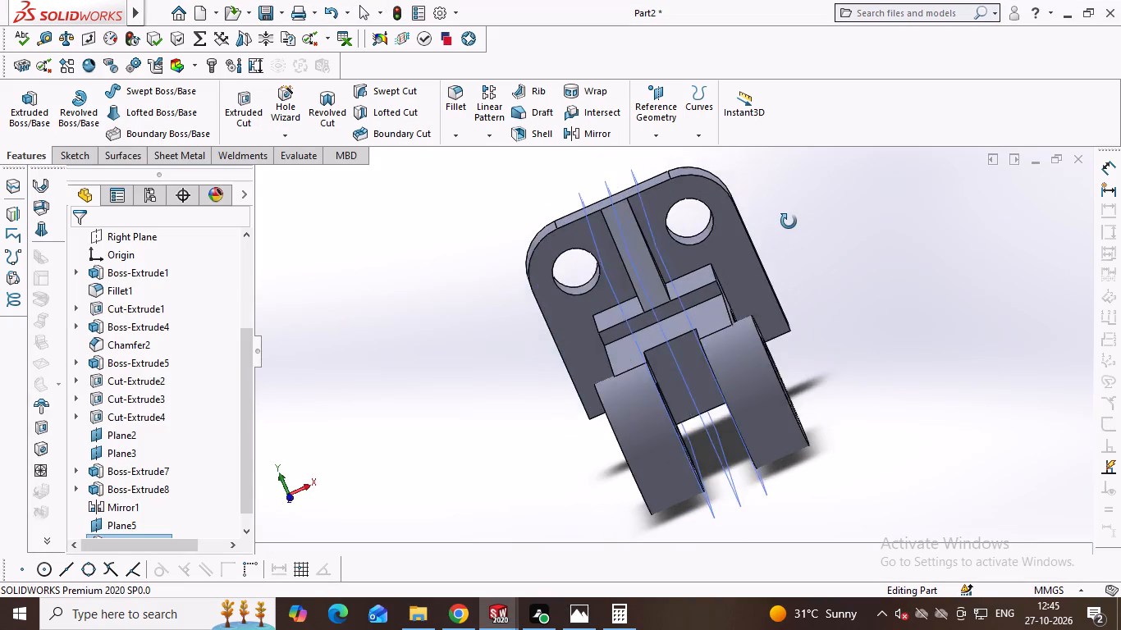
middle_drag(789, 221, 772, 284)
key(alt+Tab)
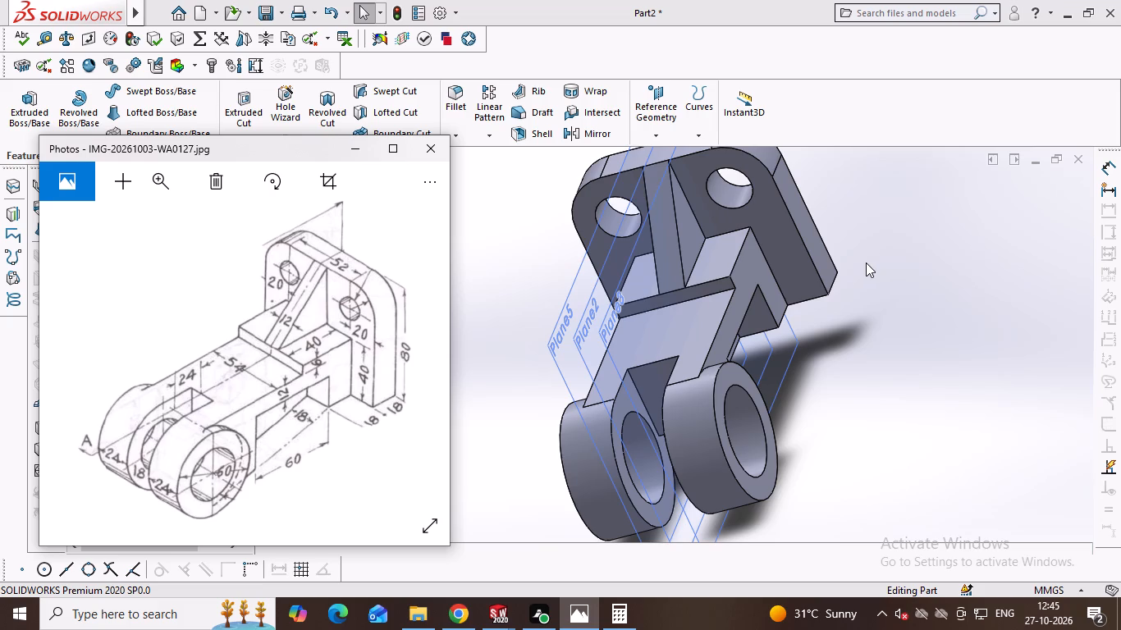
middle_drag(863, 262, 807, 258)
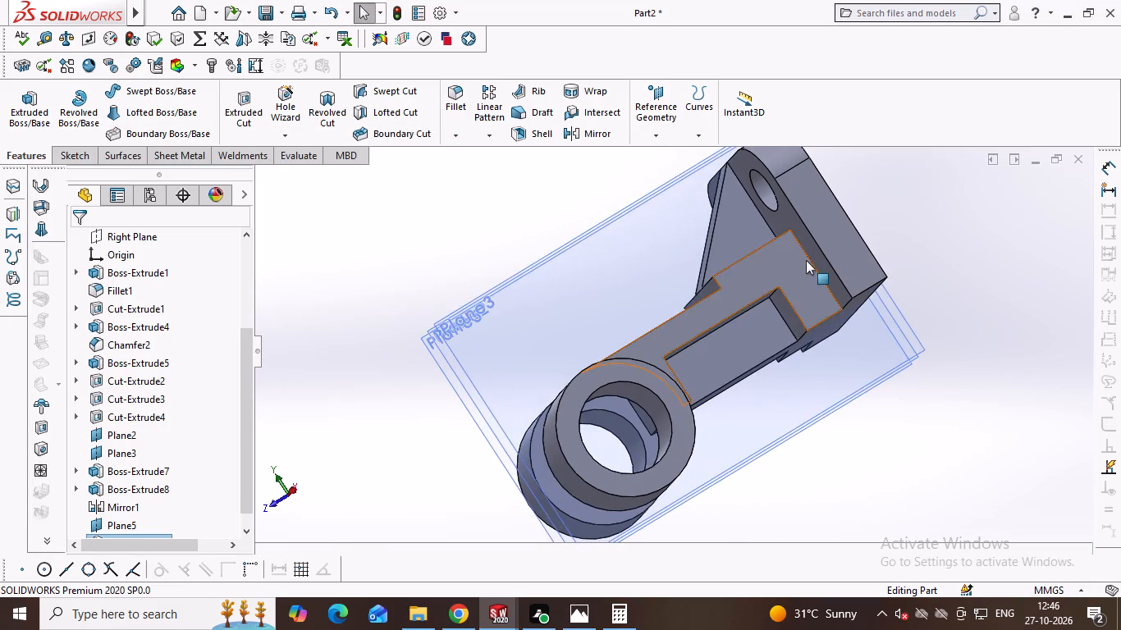
middle_drag(809, 259, 815, 276)
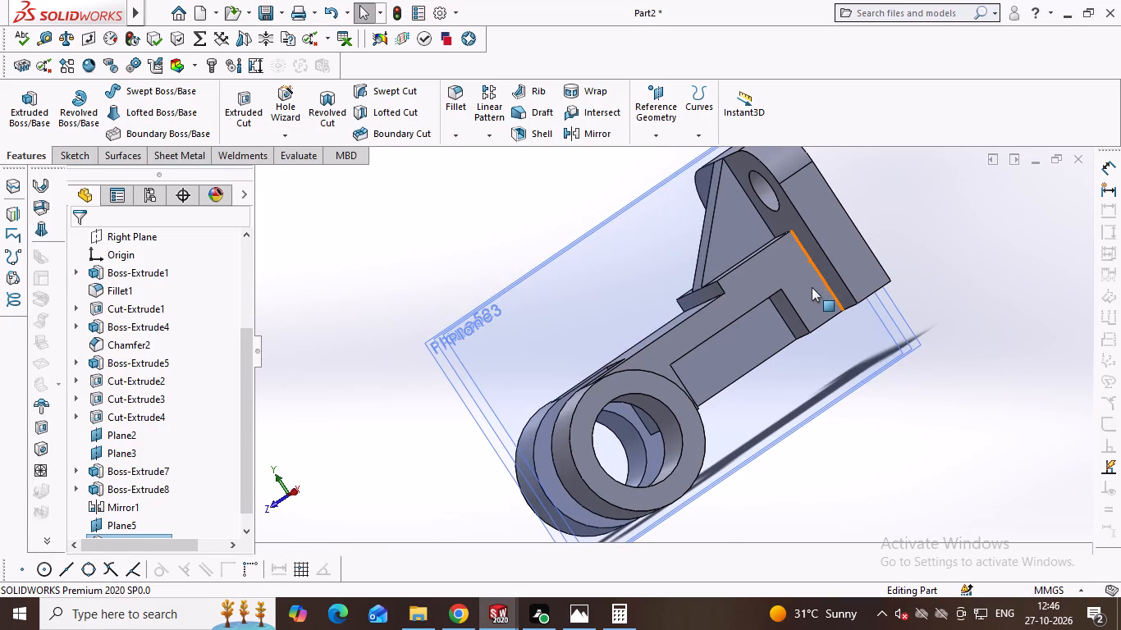
key(alt+Tab)
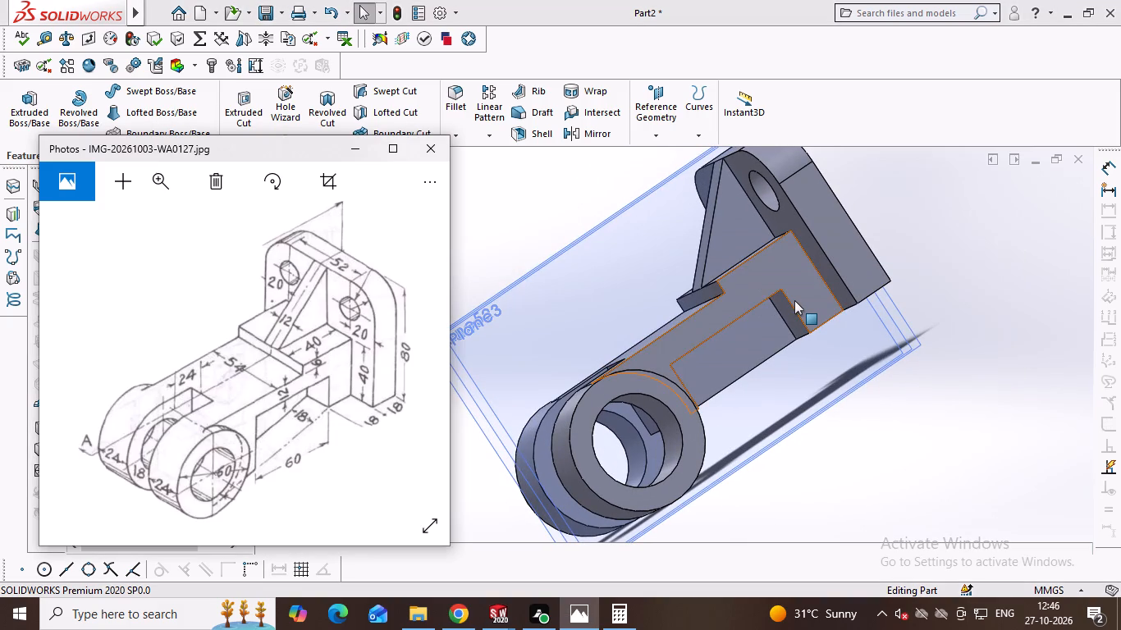
middle_drag(794, 300, 755, 237)
middle_drag(755, 237, 804, 313)
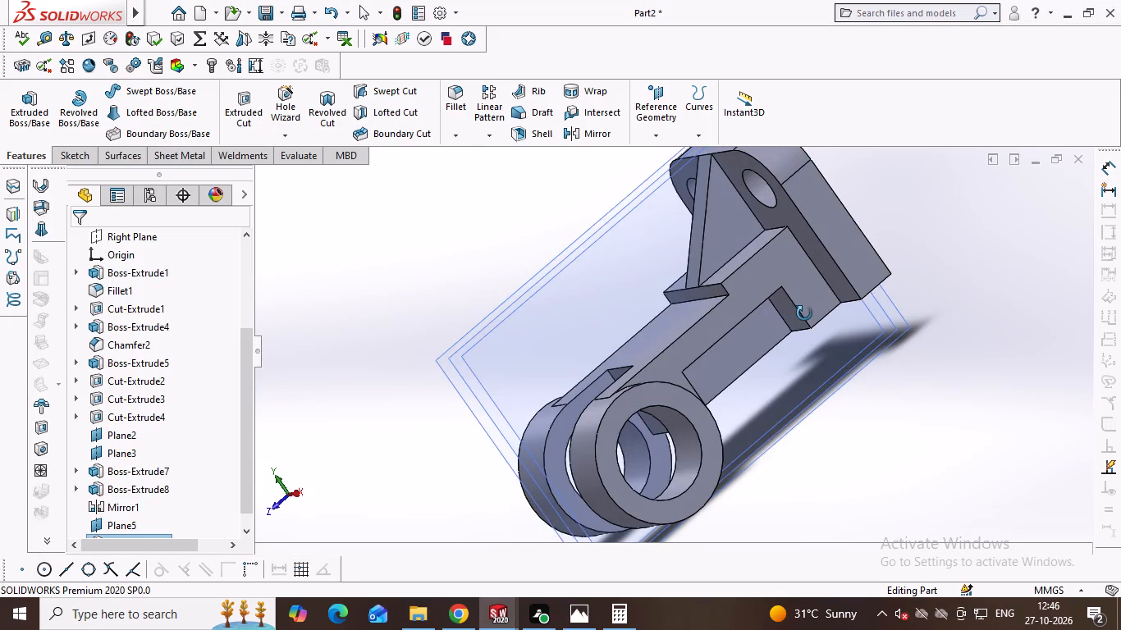
middle_drag(804, 313, 817, 330)
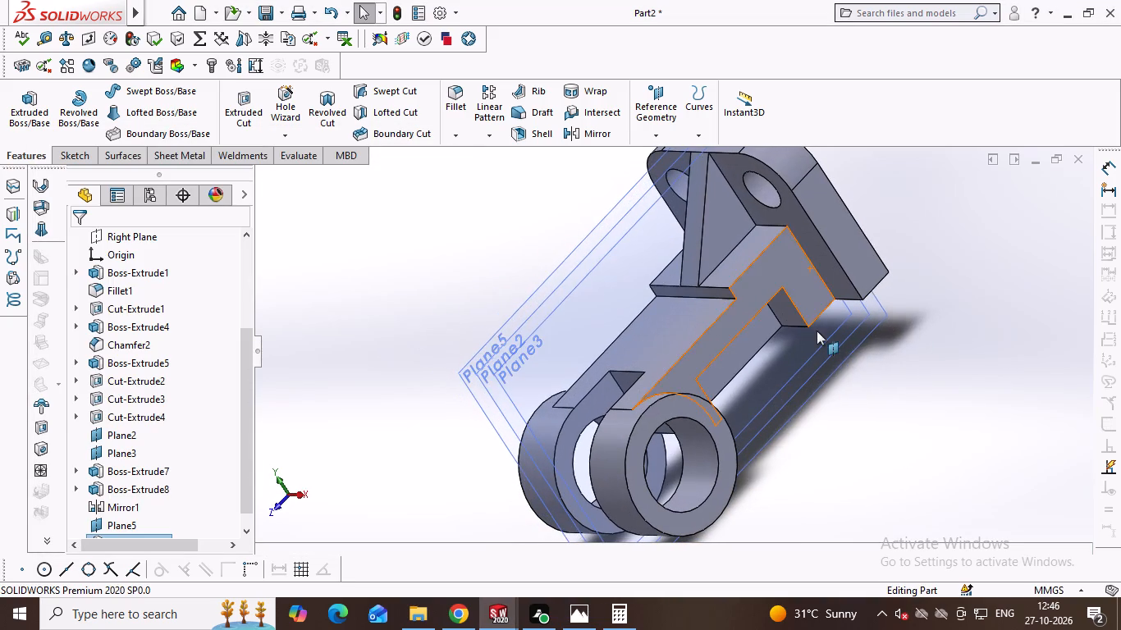
key(alt+Tab)
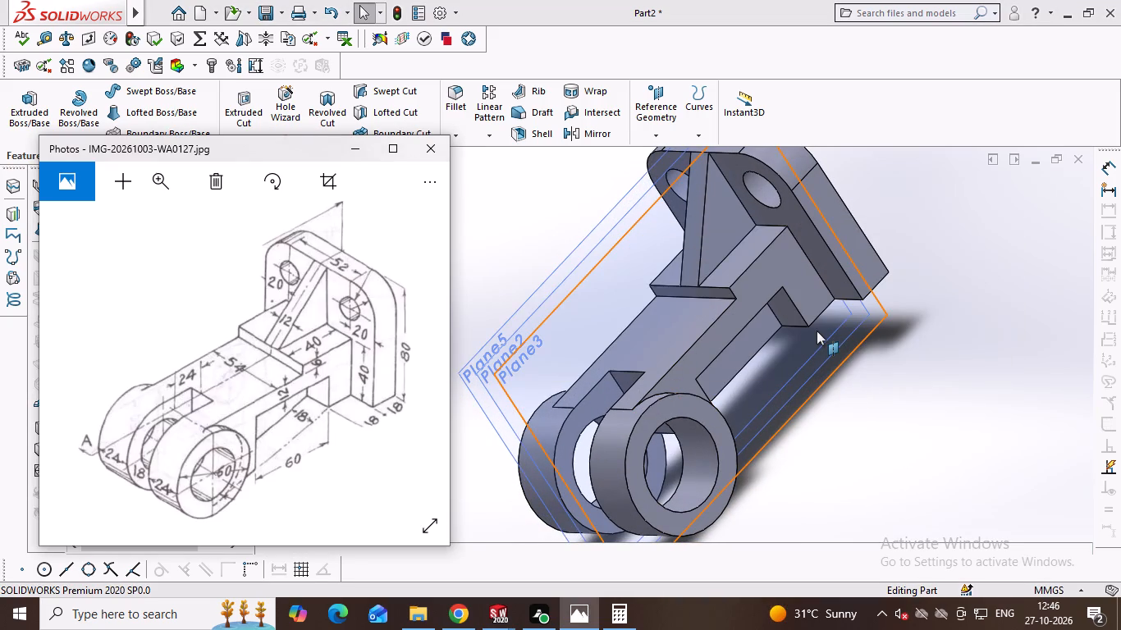
key(alt+Tab)
middle_drag(814, 328, 758, 293)
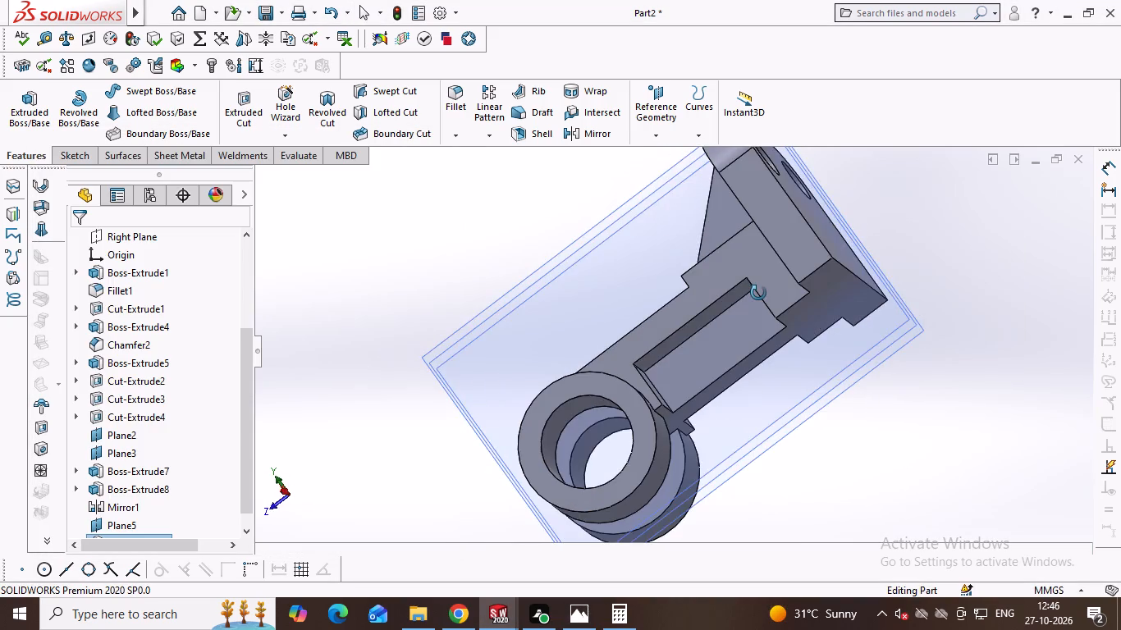
middle_drag(758, 293, 805, 305)
middle_click(805, 305)
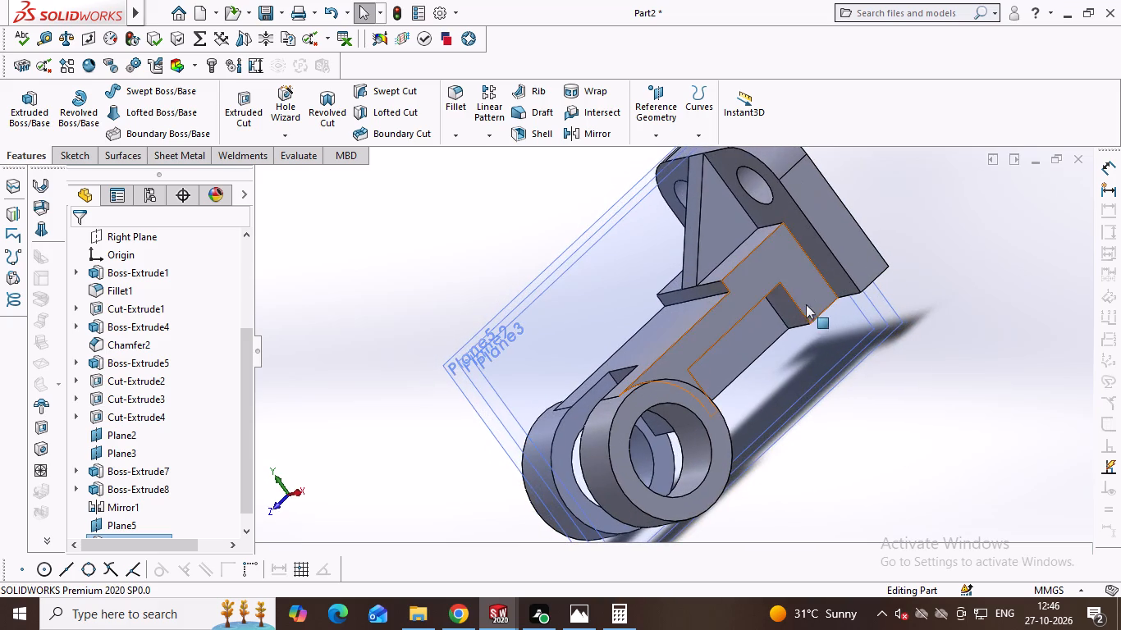
middle_drag(852, 243, 850, 318)
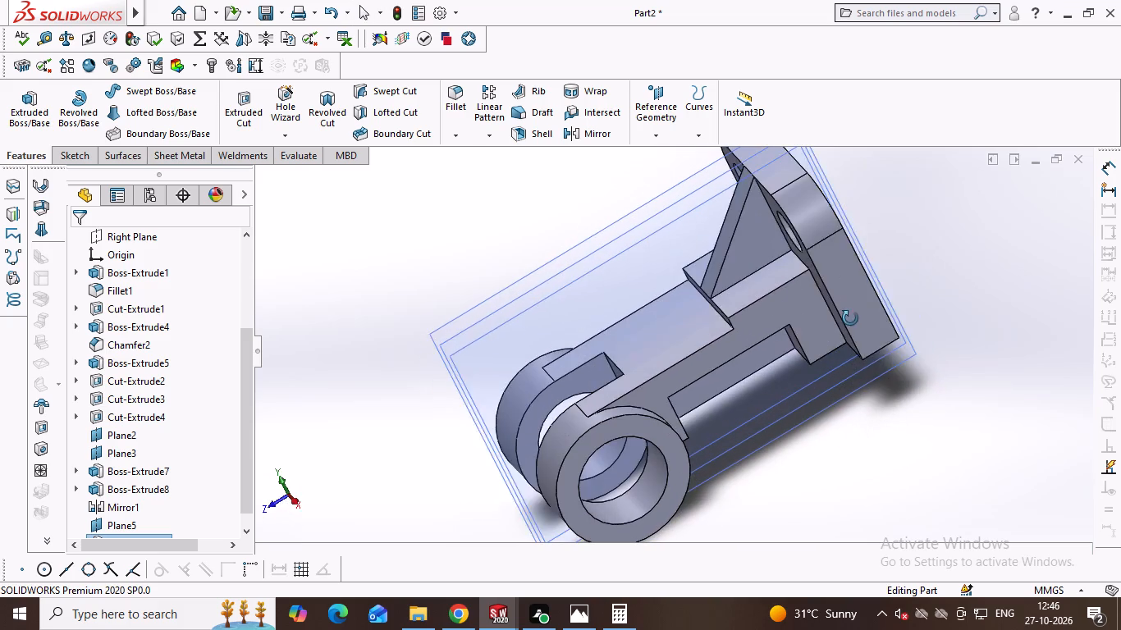
middle_drag(850, 318, 851, 317)
key(alt+Tab)
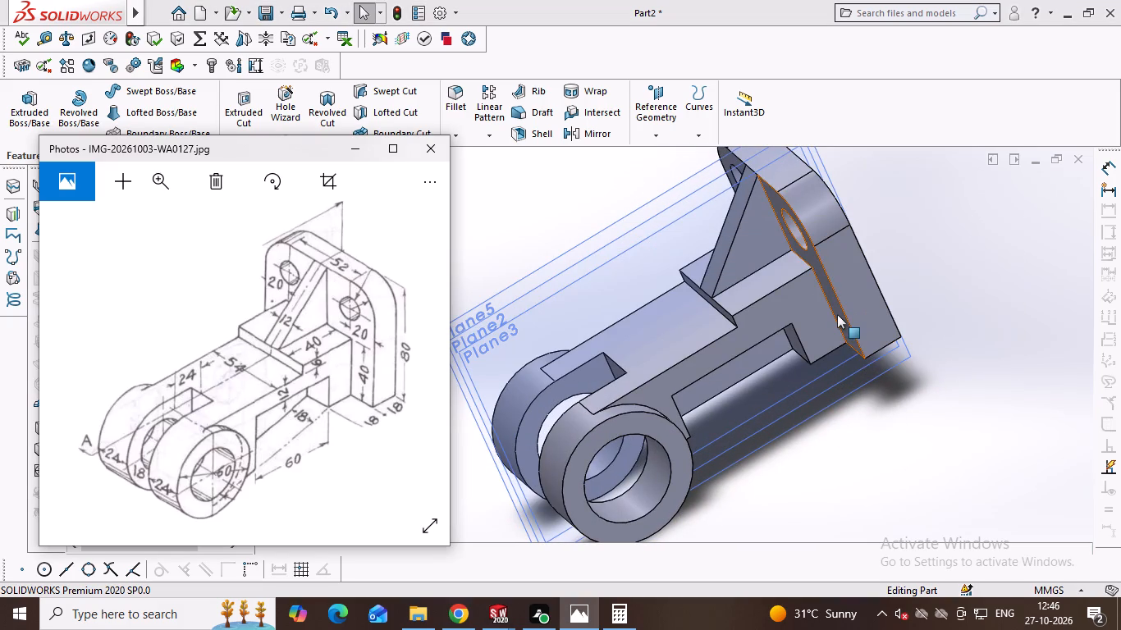
key(alt+Tab)
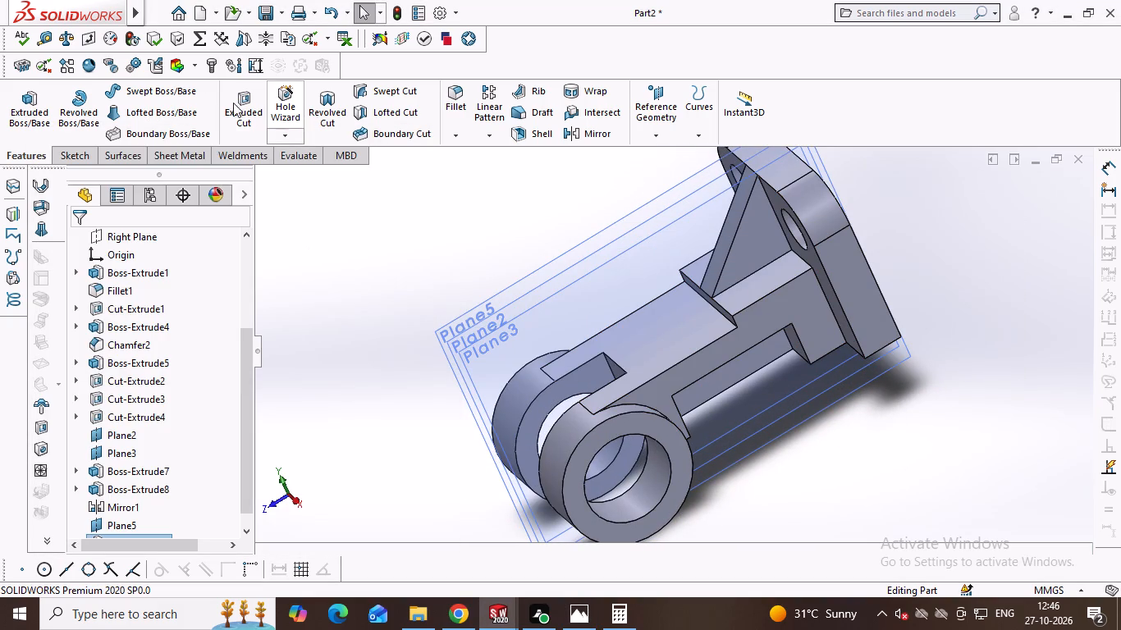
Save the bracket as a SOLIDWORKS part named Part26 in the done folder.
click(268, 0)
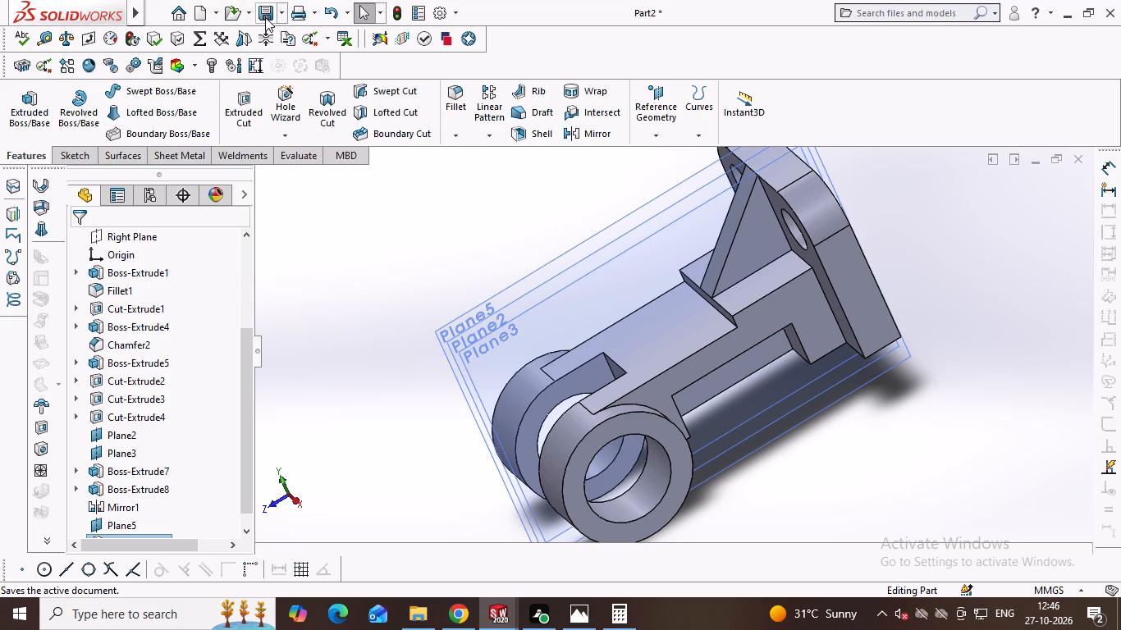
click(265, 17)
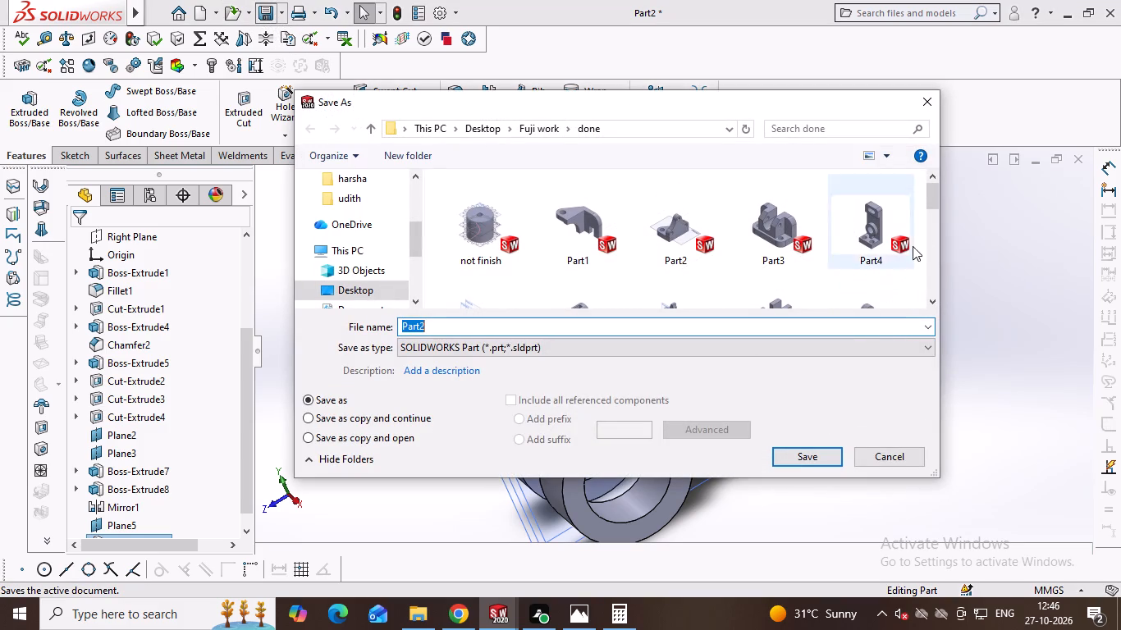
drag(936, 199, 932, 308)
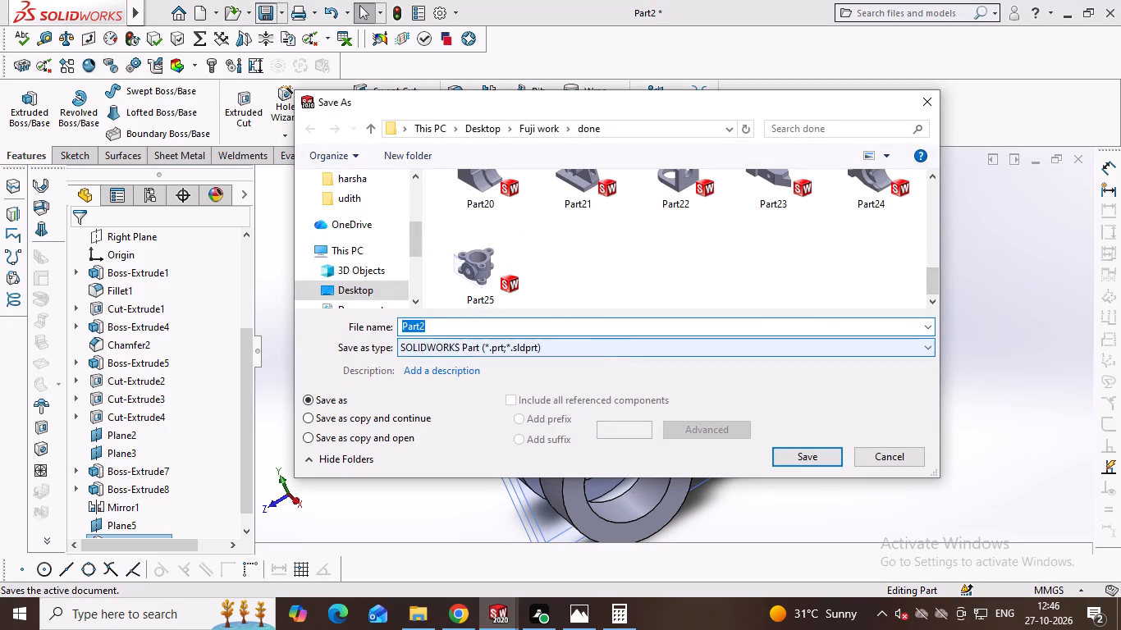
click(612, 326)
key(6)
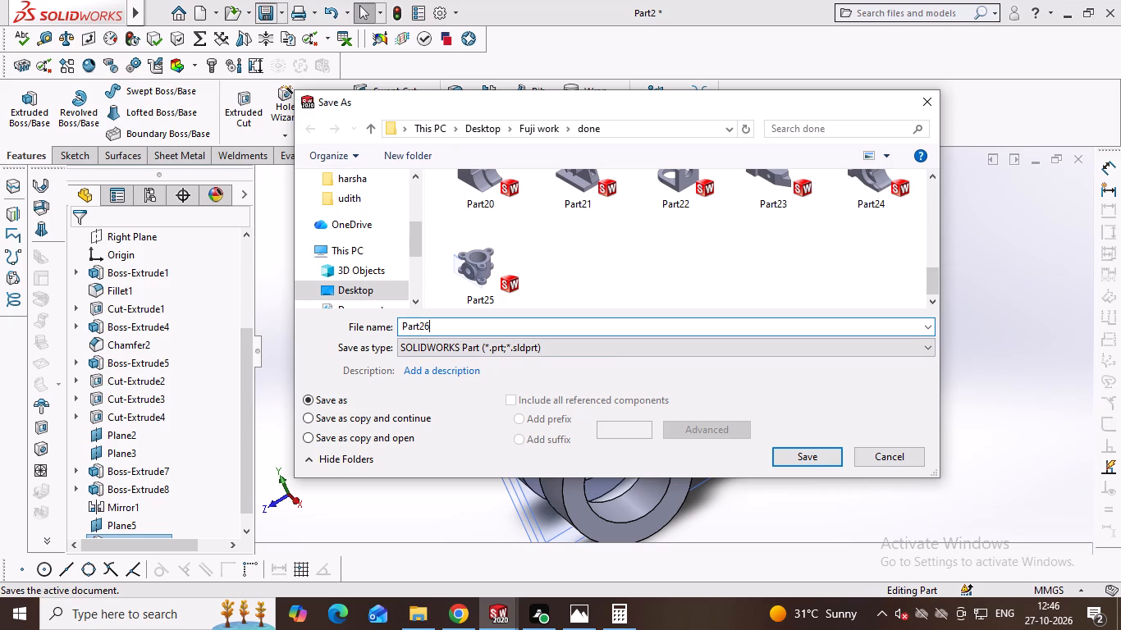
key(Return)
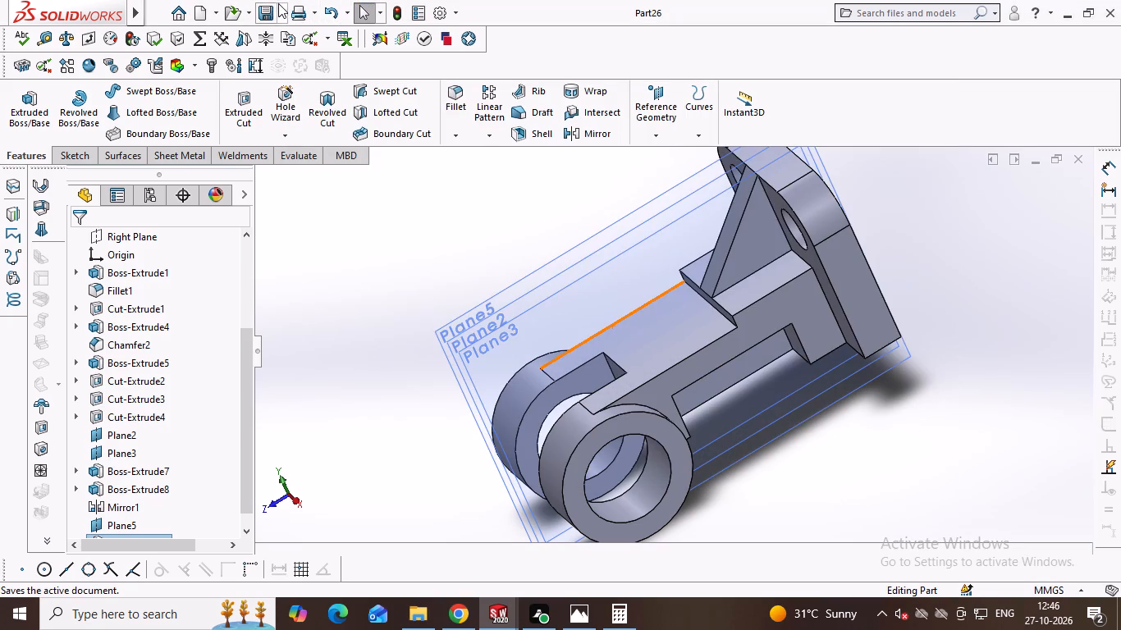
Save a PDF version of the part as Part26 in the same done folder.
click(281, 2)
click(279, 15)
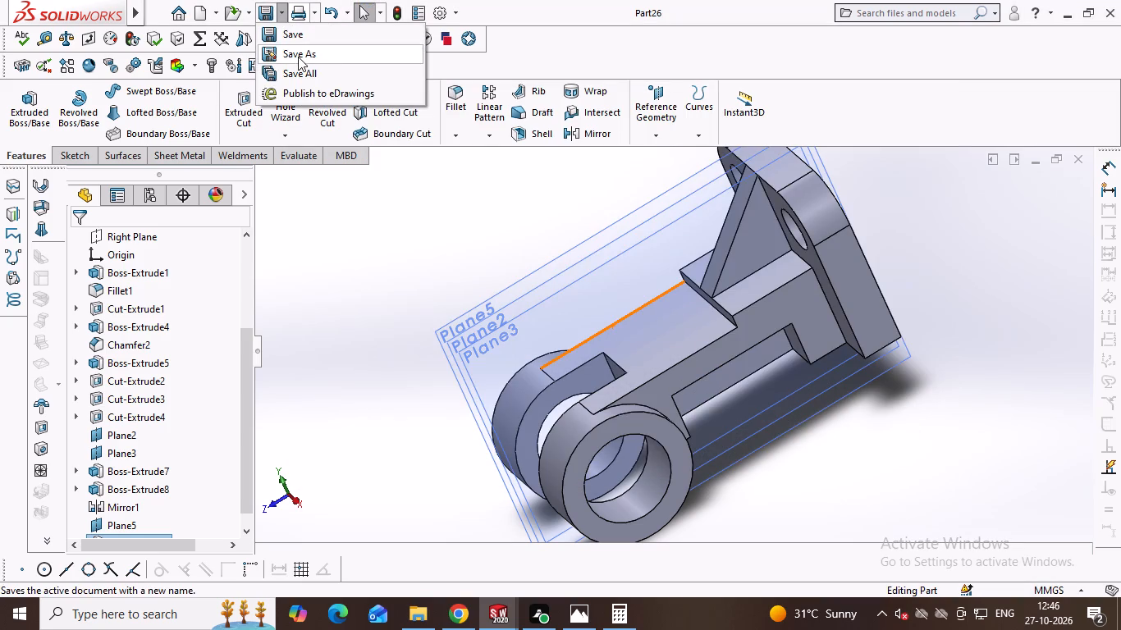
click(298, 57)
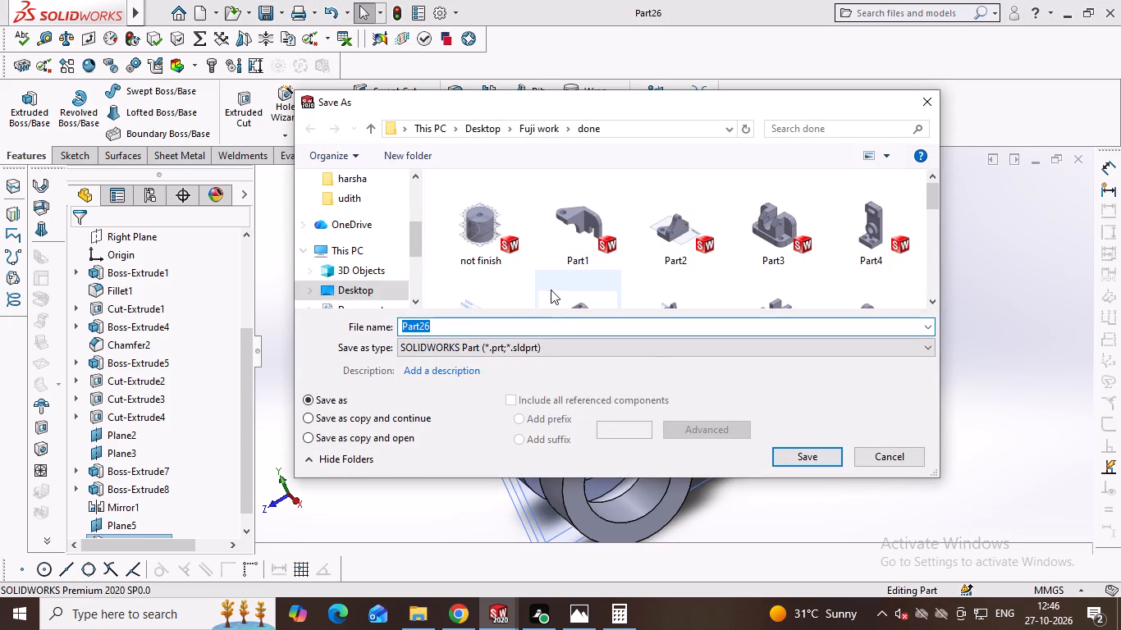
click(650, 350)
click(586, 93)
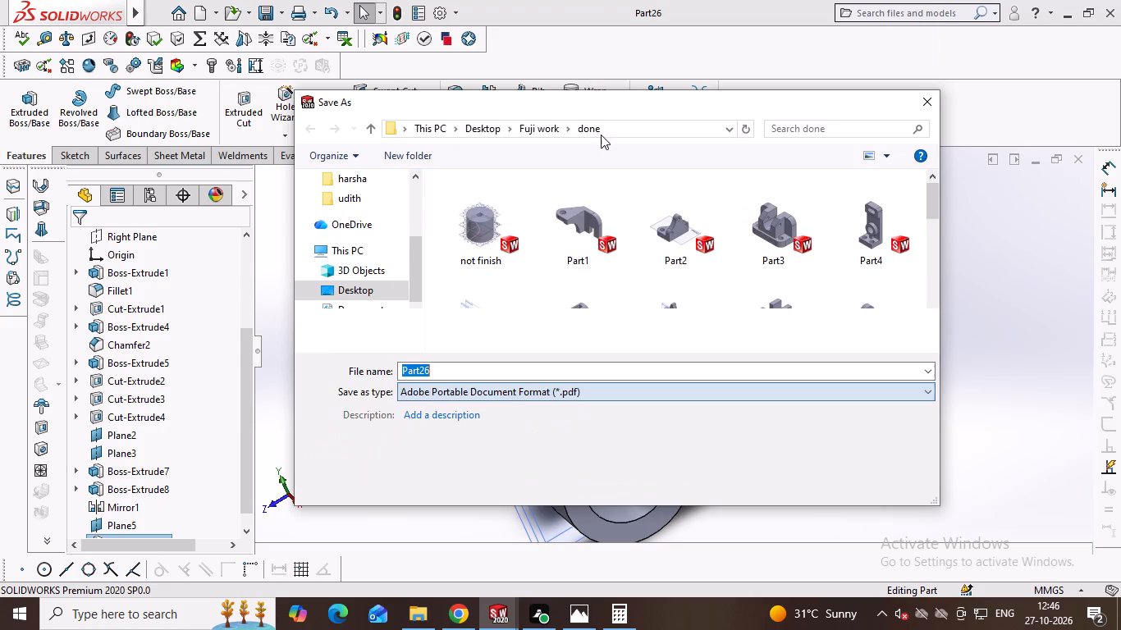
click(815, 482)
Switch to the Chrome window showing the Diagrams conversation in Google Gemini.
key(alt+Tab)
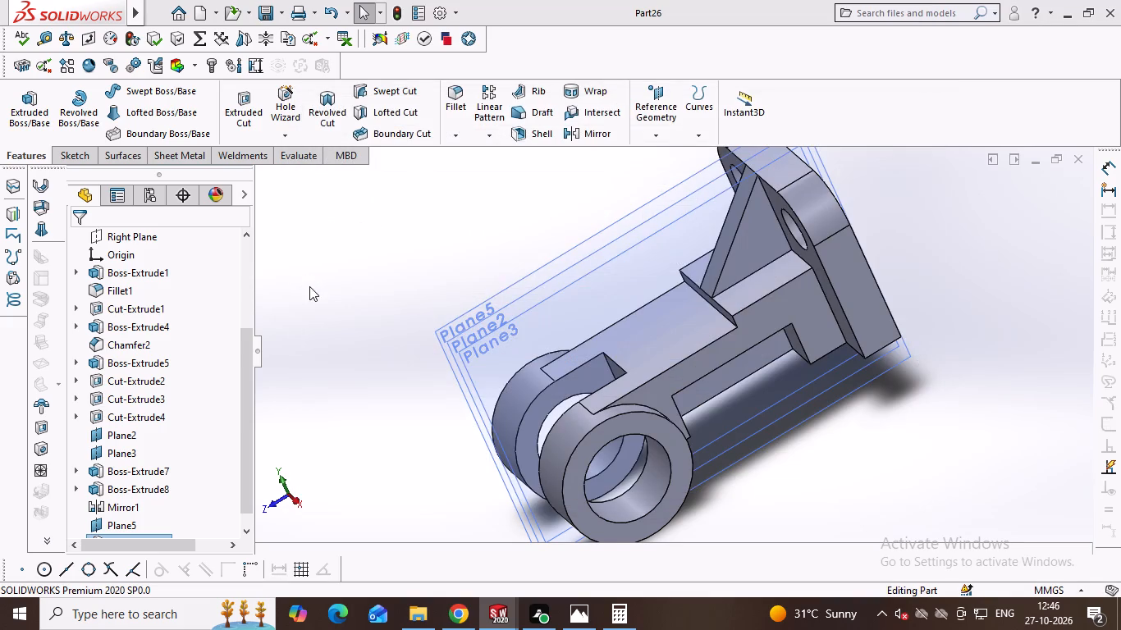
key(alt+Tab)
key(alt+Tab)
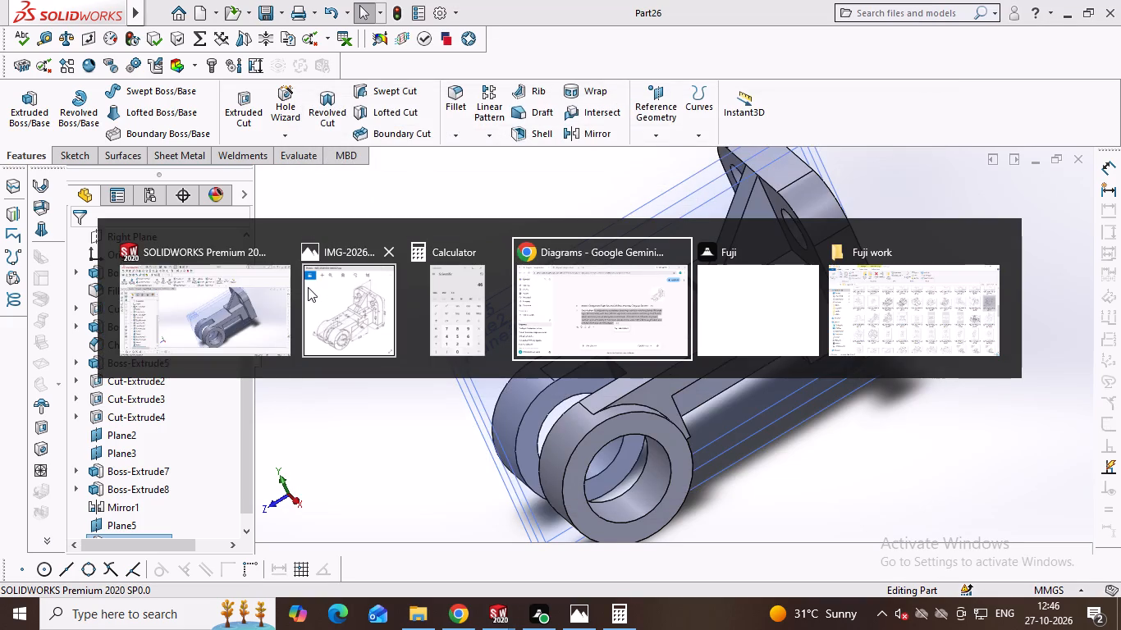